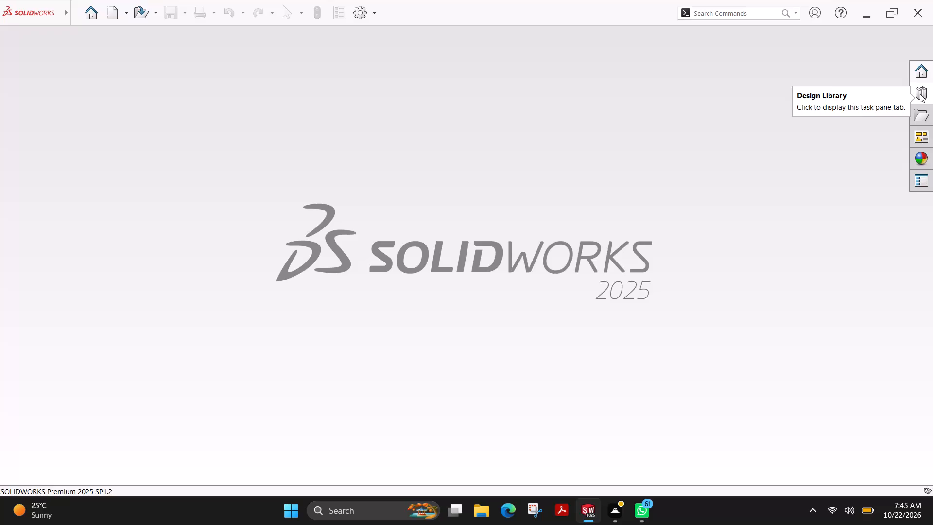
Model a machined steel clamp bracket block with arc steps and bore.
Create a new part document.
{"action": "left_click", "coordinate": [108, 15]}
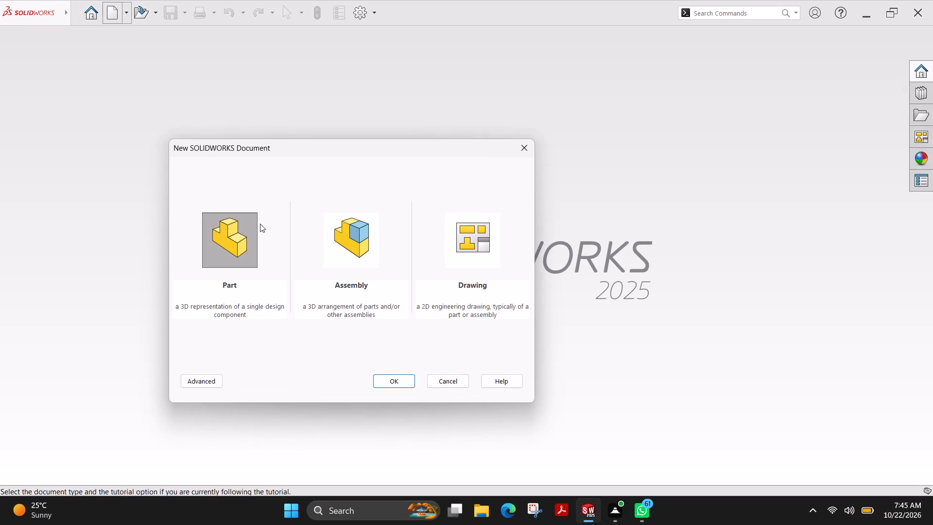
{"action": "left_click", "coordinate": [396, 381]}
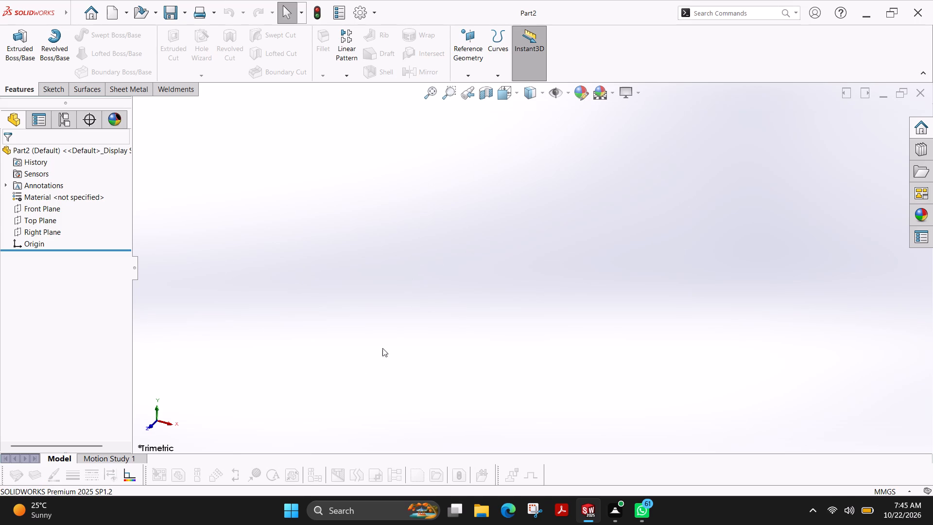
Sketch a corner rectangle about 175 mm wide on the Top Plane, its left side running vertically through the origin.
{"action": "left_click", "coordinate": [52, 94]}
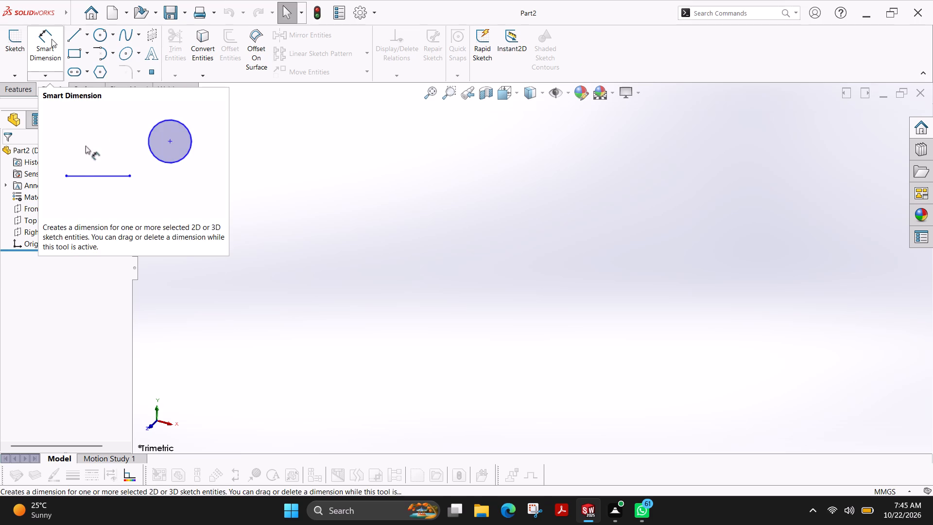
{"action": "left_click", "coordinate": [23, 41]}
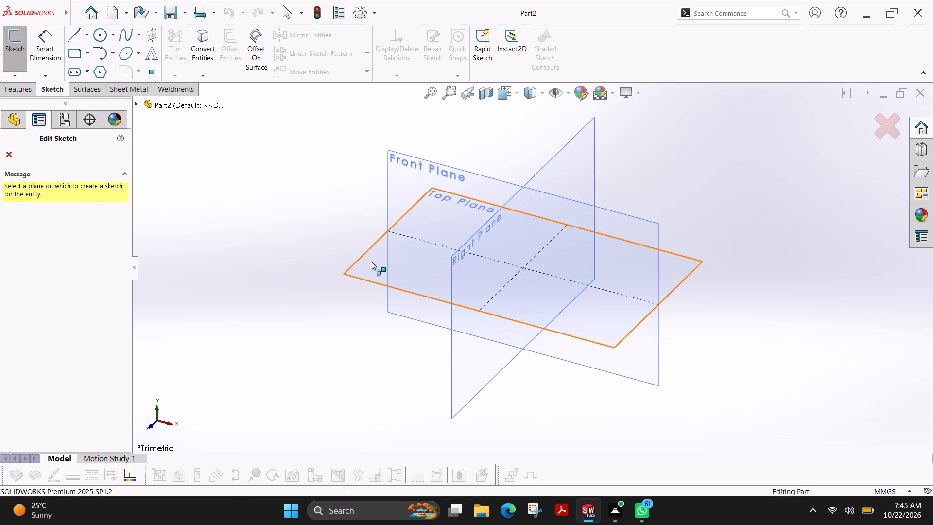
{"action": "left_click", "coordinate": [371, 261]}
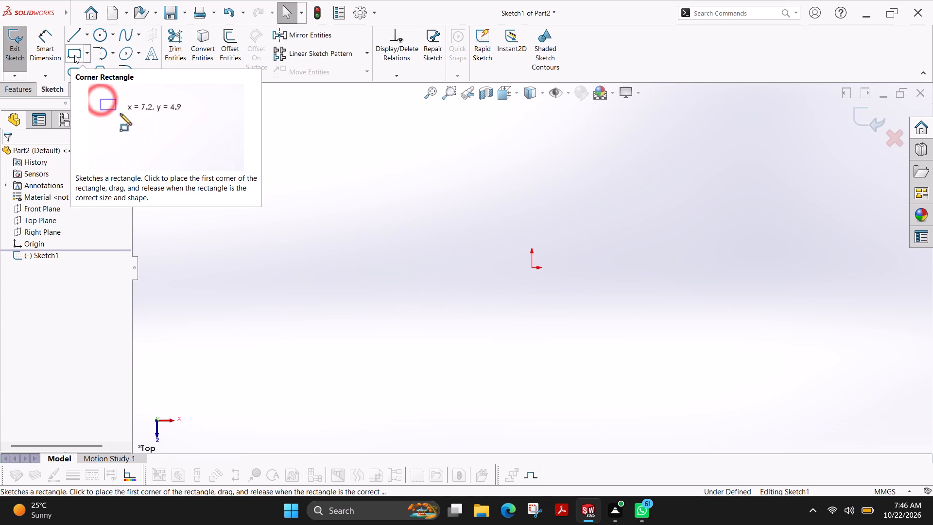
{"action": "left_click", "coordinate": [74, 55]}
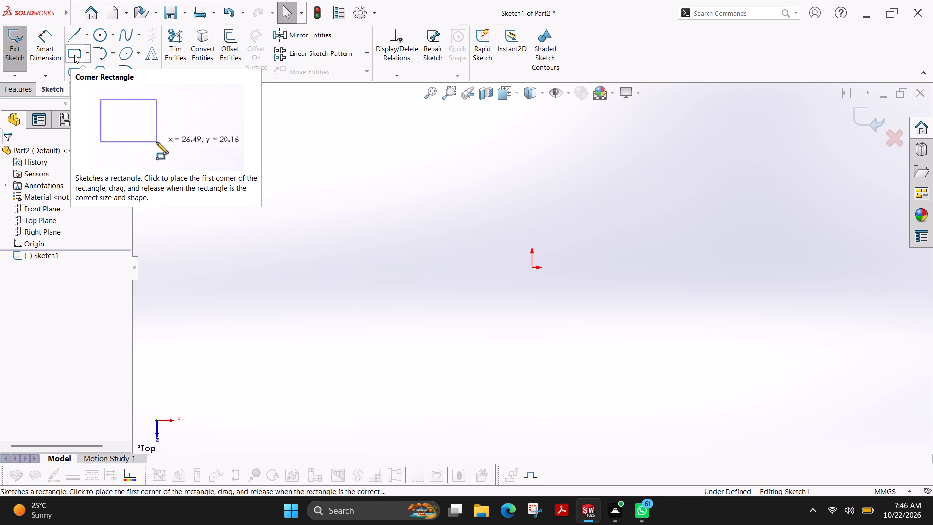
{"action": "left_click", "coordinate": [533, 320]}
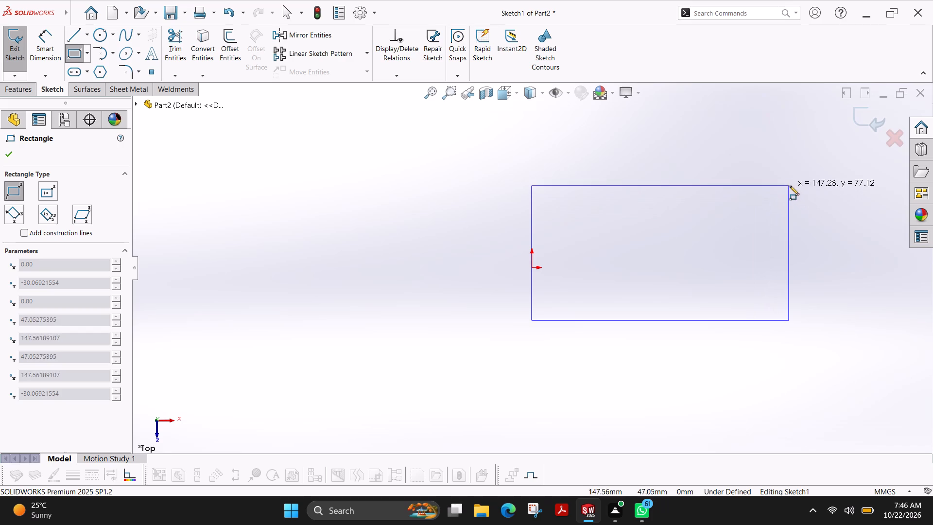
{"action": "left_click", "coordinate": [837, 178]}
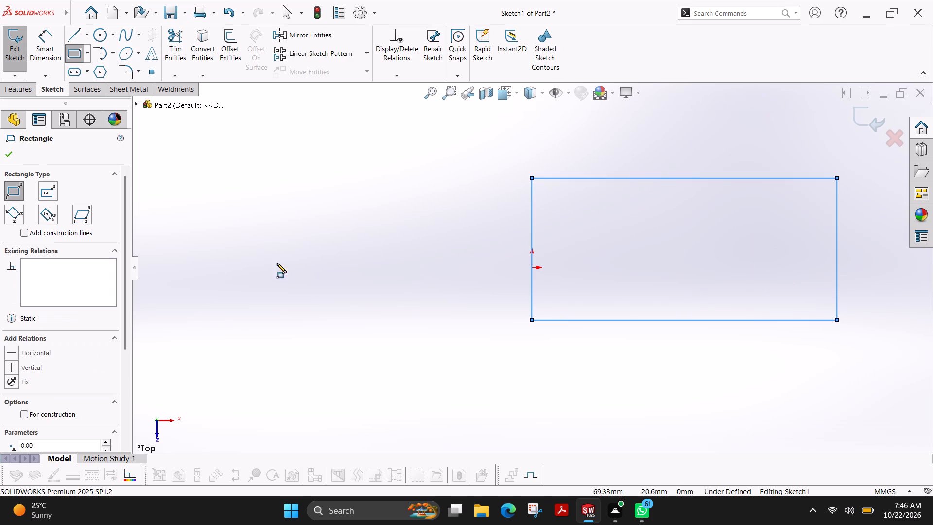
{"action": "left_click", "coordinate": [13, 154]}
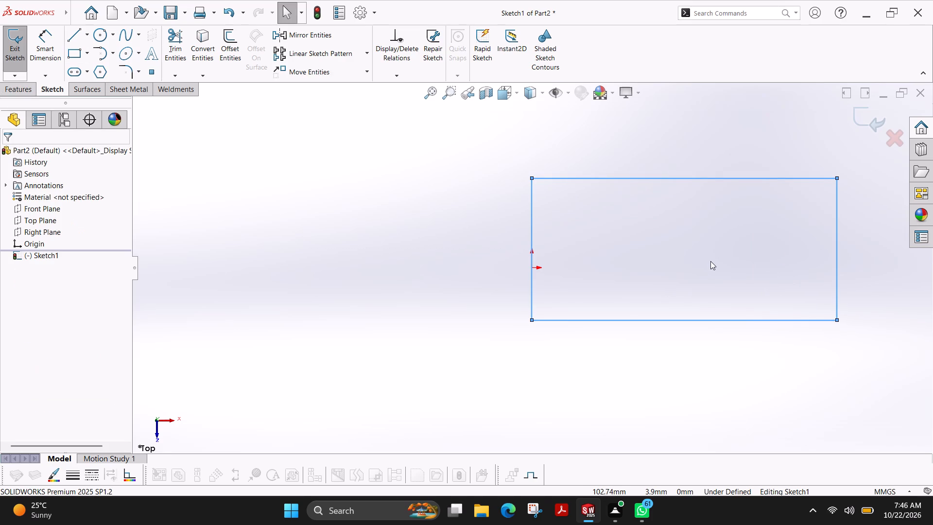
Dimension the rectangle's bottom edge to 110 mm and its left edge to 52 mm.
{"action": "scroll", "coordinate": [709, 261], "scroll_direction": "up", "scroll_amount": 3}
{"action": "scroll", "coordinate": [660, 280], "scroll_direction": "down", "scroll_amount": 3}
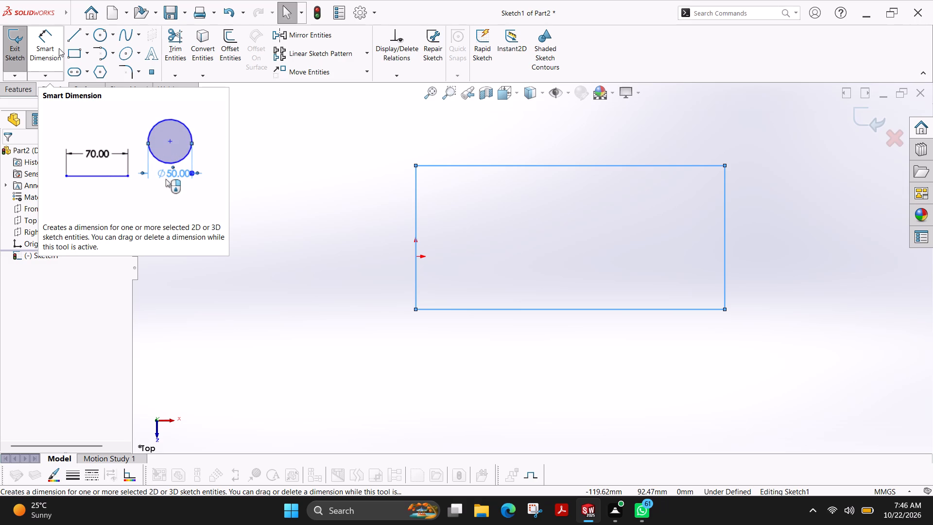
{"action": "left_click", "coordinate": [59, 48]}
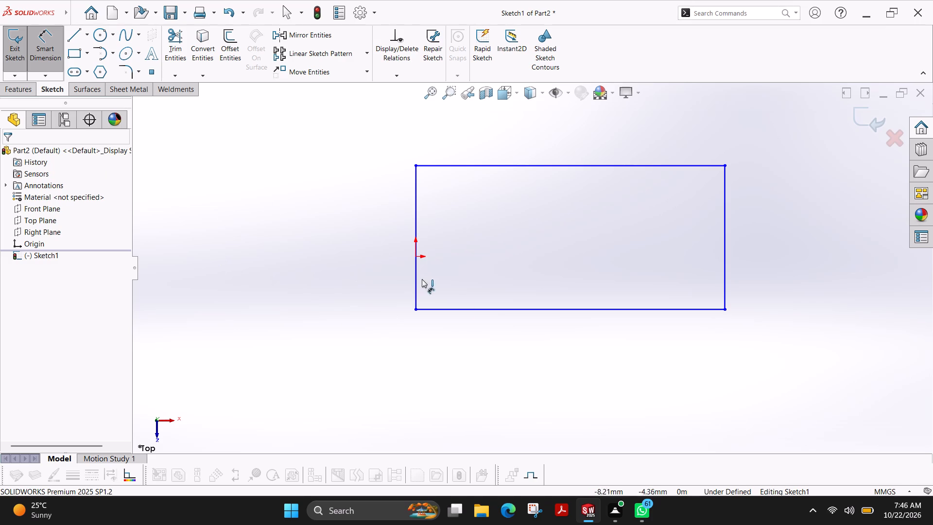
{"action": "left_click", "coordinate": [556, 312]}
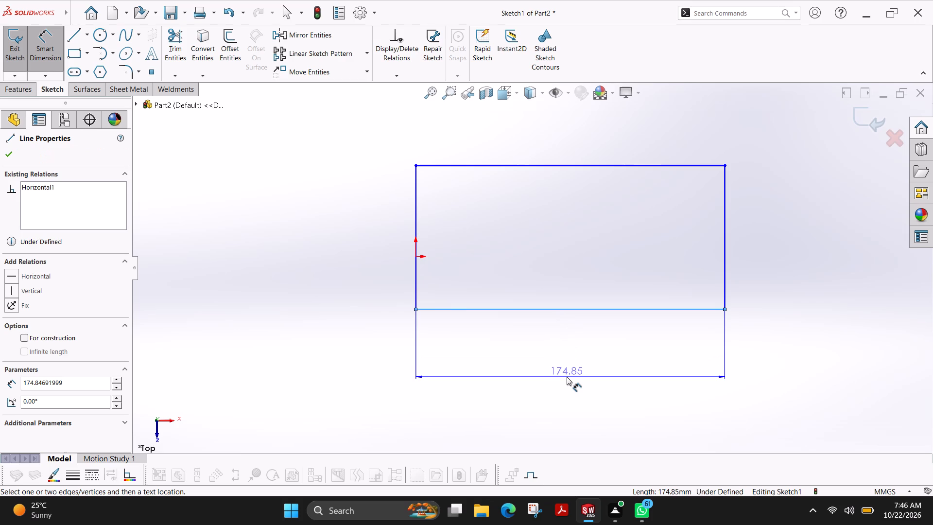
{"action": "left_click", "coordinate": [567, 377]}
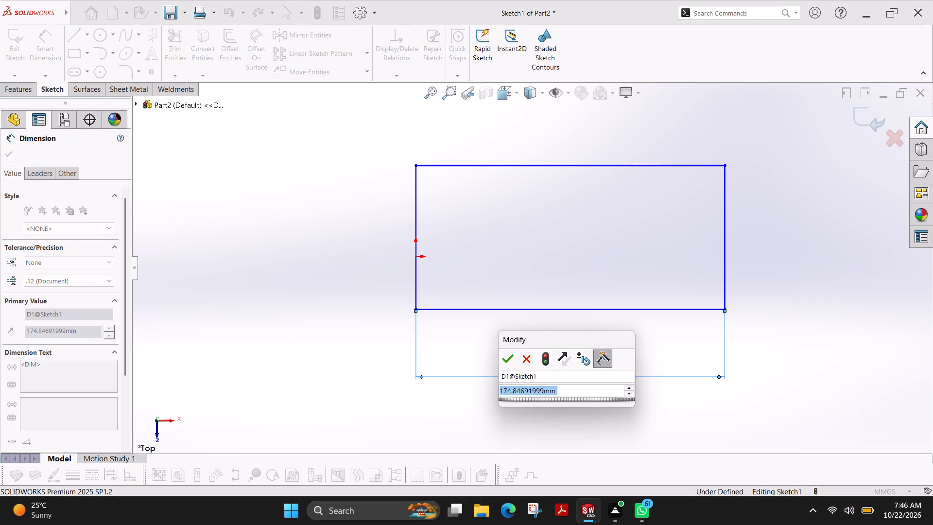
{"action": "type", "text": "110"}
{"action": "key", "text": "Return"}
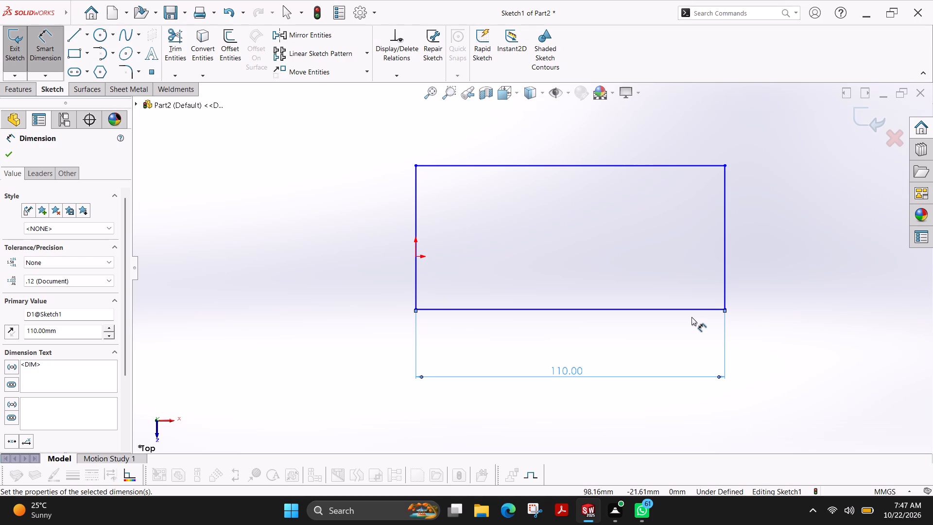
{"action": "left_click", "coordinate": [416, 210]}
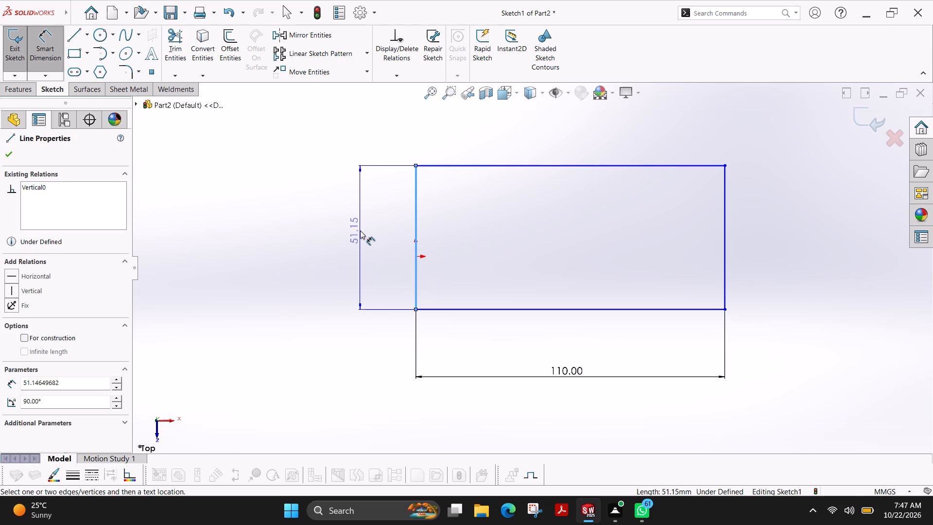
{"action": "left_click", "coordinate": [360, 230]}
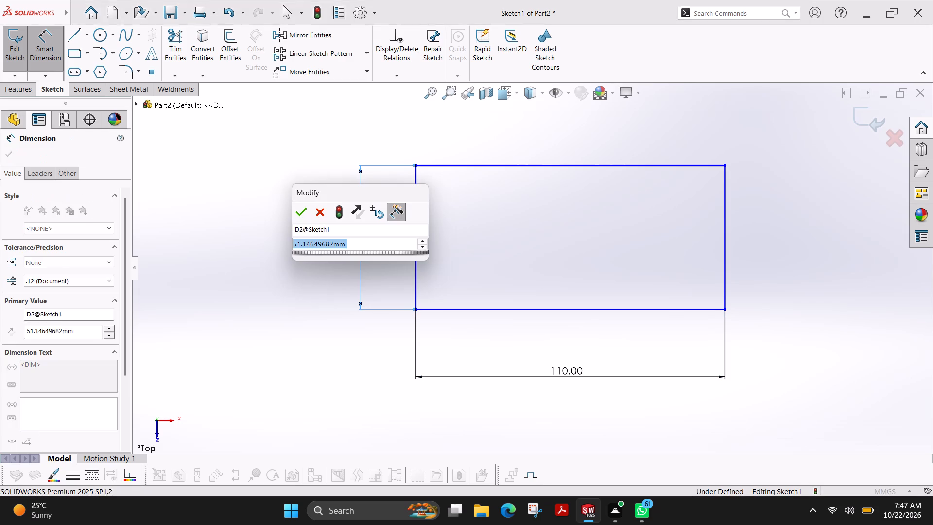
{"action": "type", "text": "52"}
{"action": "key", "text": "Return"}
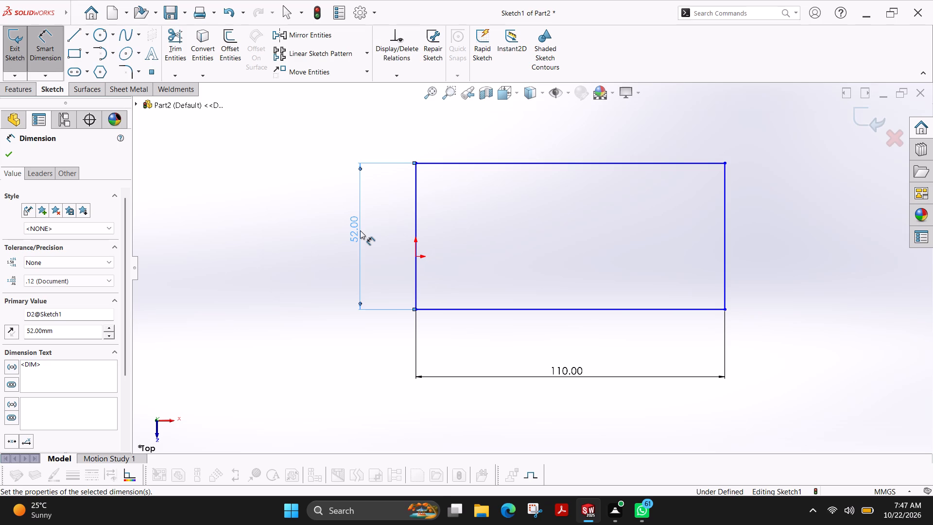
Dimension the distance from the origin to the rectangle's top edge to 26 mm.
{"action": "left_click", "coordinate": [415, 257]}
{"action": "left_click", "coordinate": [472, 165]}
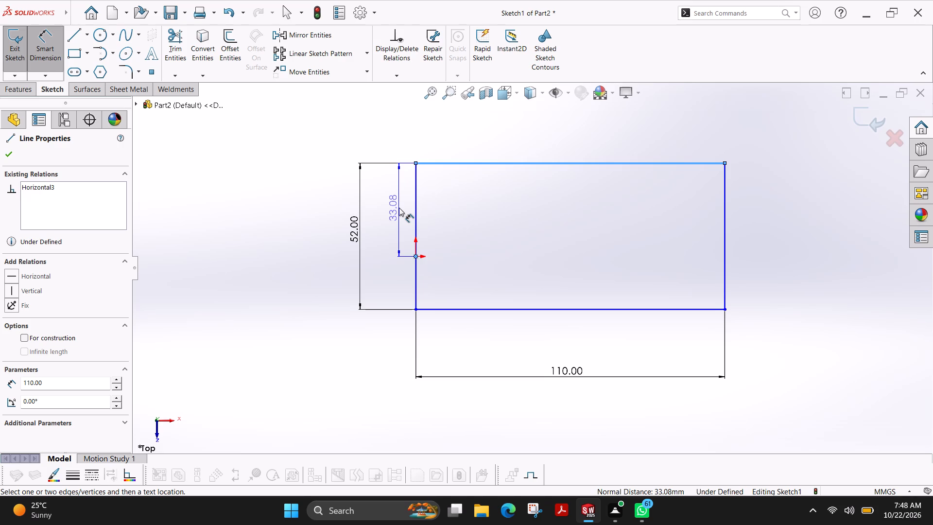
{"action": "left_click", "coordinate": [399, 208]}
{"action": "type", "text": "26"}
{"action": "key", "text": "Return"}
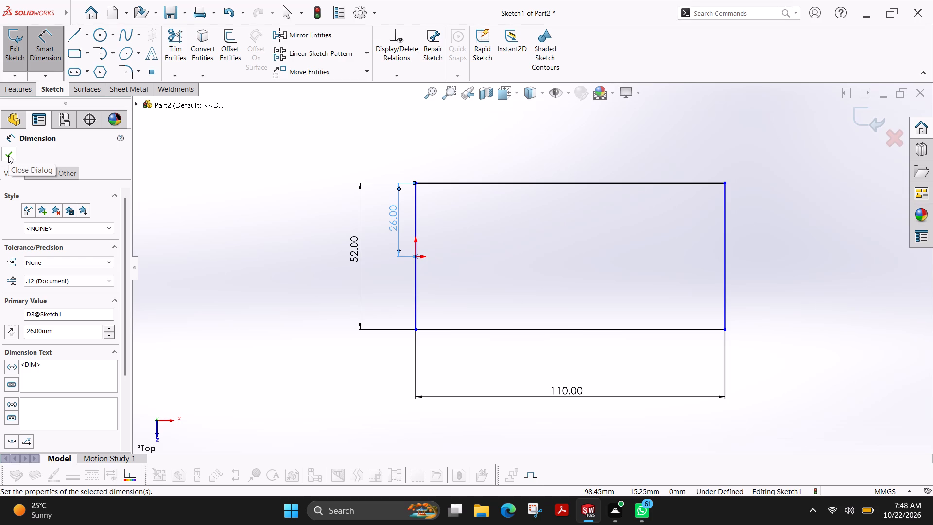
{"action": "left_click", "coordinate": [8, 155]}
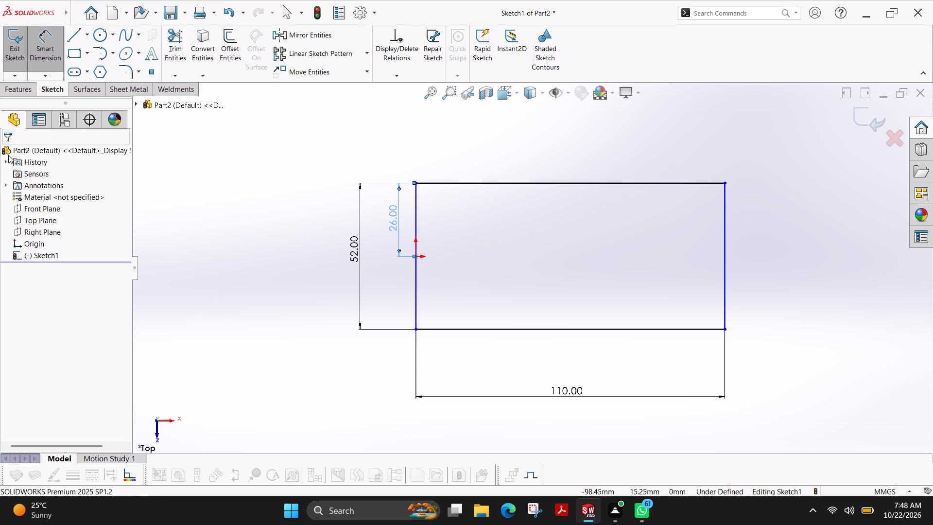
Extrude the rectangle as a boss with Mid Plane and a depth of 25 mm.
{"action": "left_click", "coordinate": [19, 93]}
{"action": "left_click", "coordinate": [16, 43]}
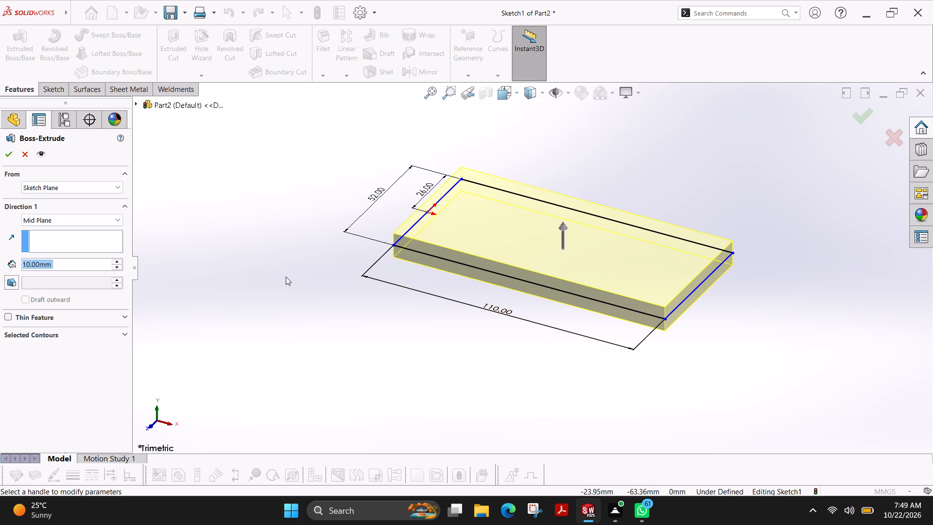
{"action": "double_click", "coordinate": [118, 261]}
{"action": "double_click", "coordinate": [95, 262]}
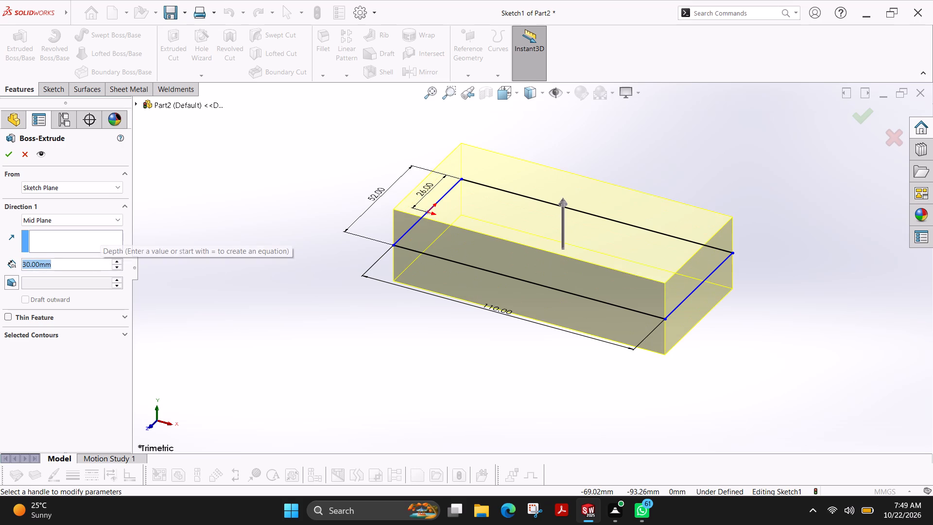
{"action": "type", "text": "25"}
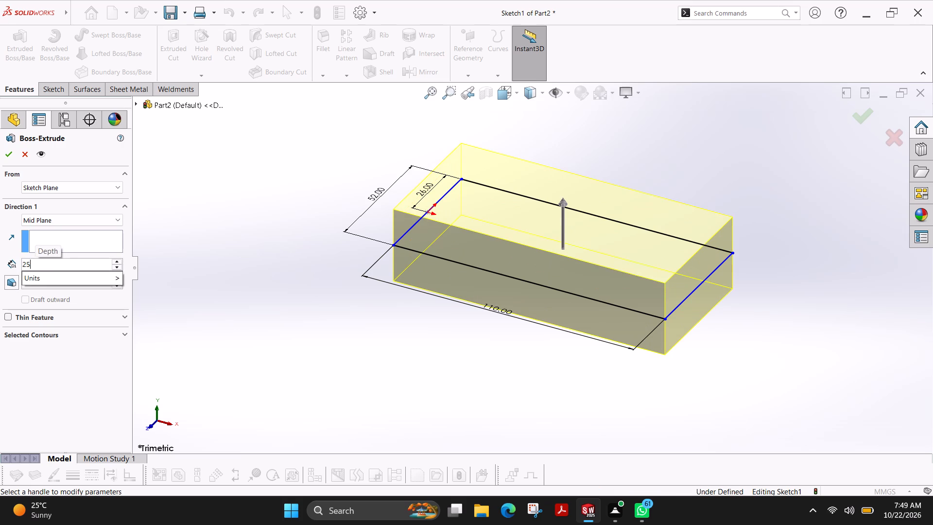
{"action": "key", "text": "Return"}
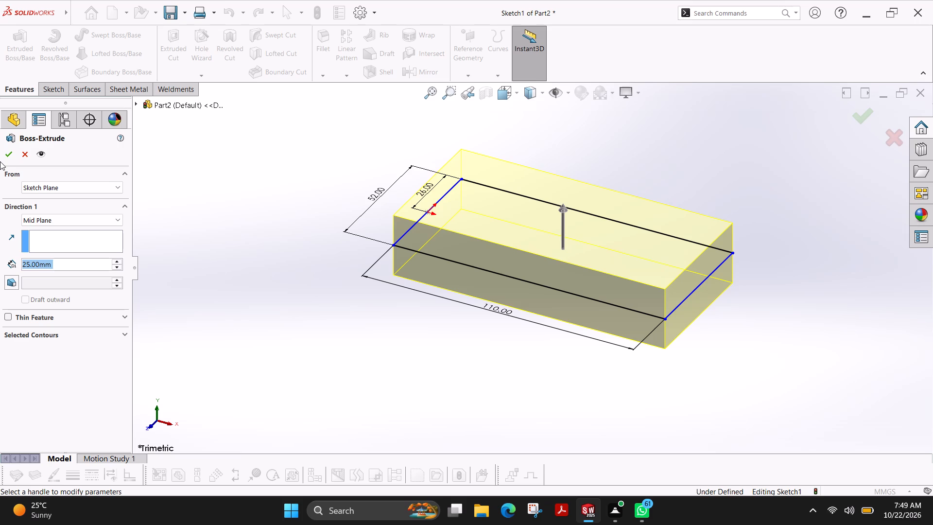
{"action": "left_click", "coordinate": [5, 151]}
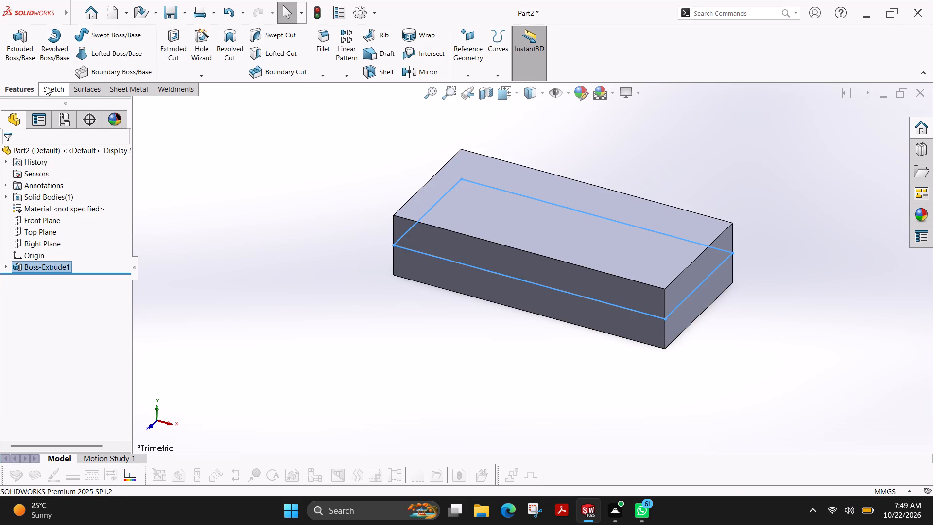
Start a sketch on the block's top face and draw a 52 mm vertical line across it near the right edge.
{"action": "left_click", "coordinate": [46, 87]}
{"action": "left_click", "coordinate": [15, 51]}
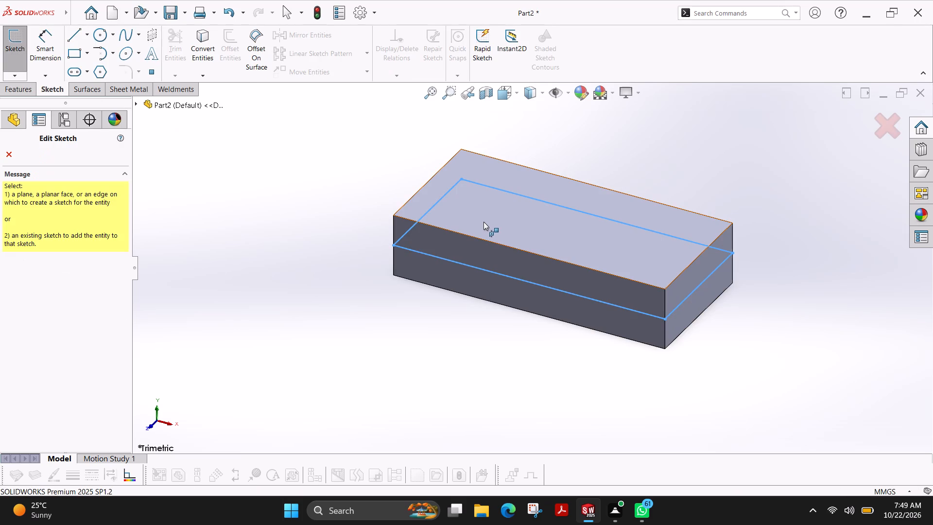
{"action": "left_click", "coordinate": [484, 222]}
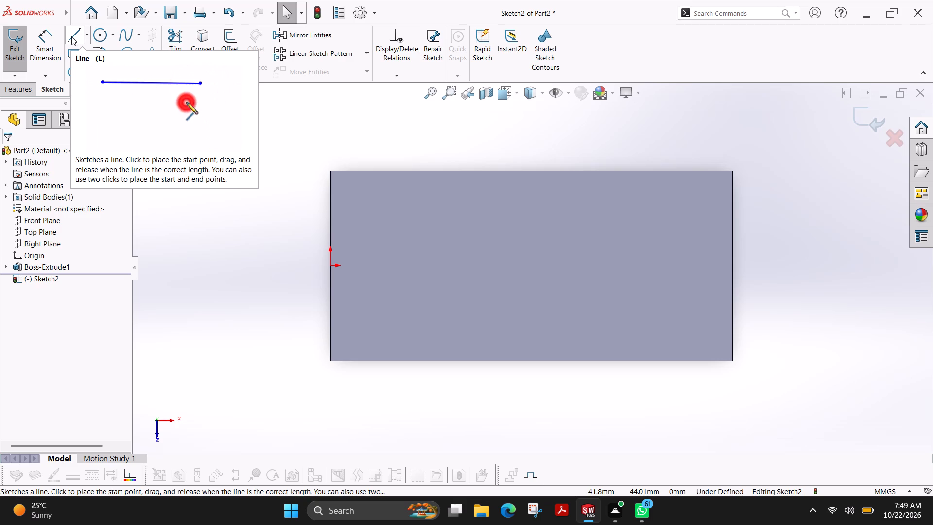
{"action": "left_click", "coordinate": [71, 36]}
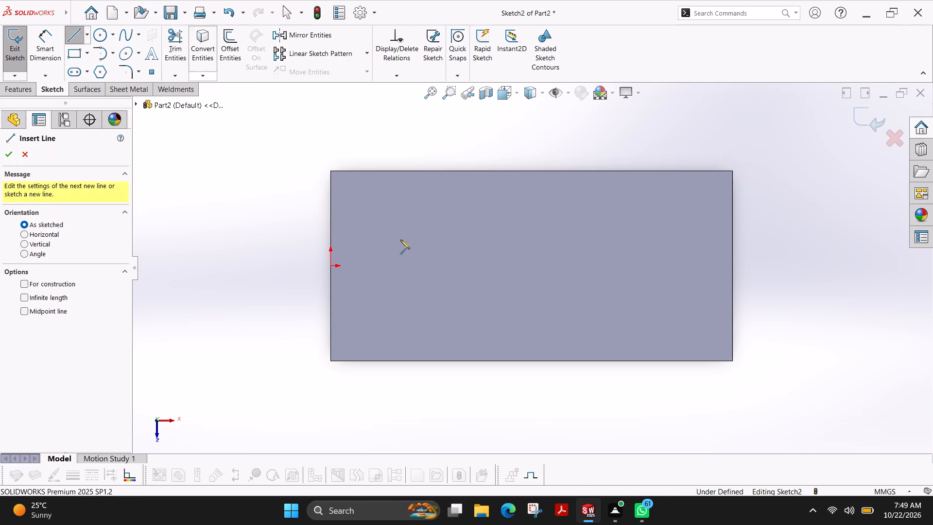
{"action": "left_click", "coordinate": [706, 172]}
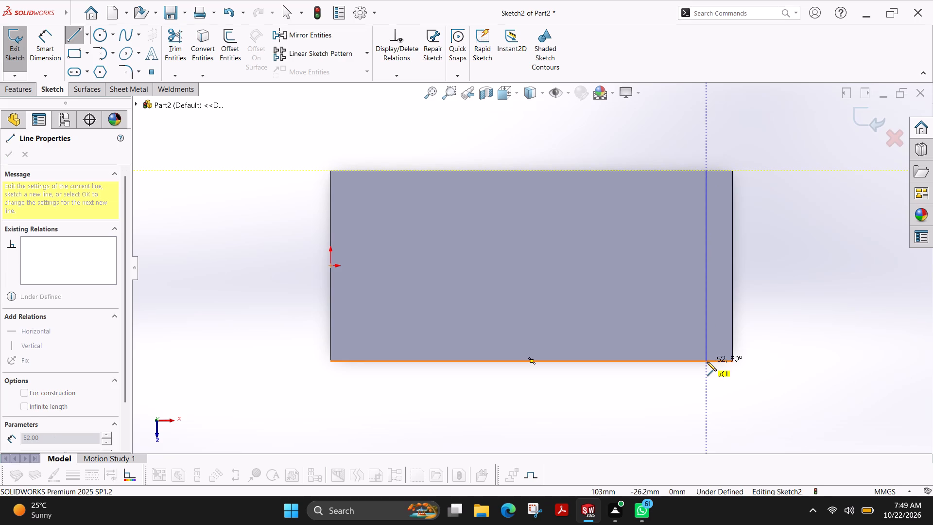
{"action": "left_click", "coordinate": [707, 361]}
{"action": "key", "text": "Escape"}
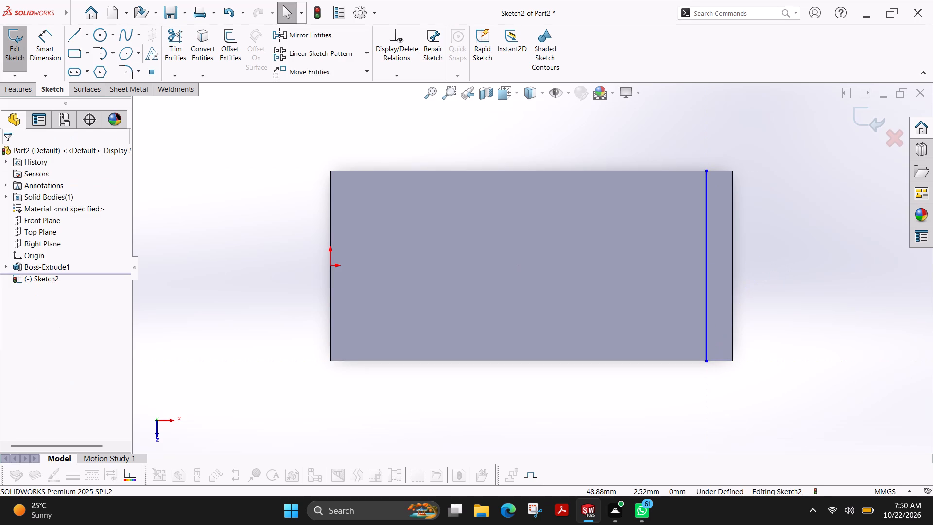
Dimension the vertical line to 8 mm from the block's right edge.
{"action": "left_click", "coordinate": [46, 54]}
{"action": "left_click", "coordinate": [708, 274]}
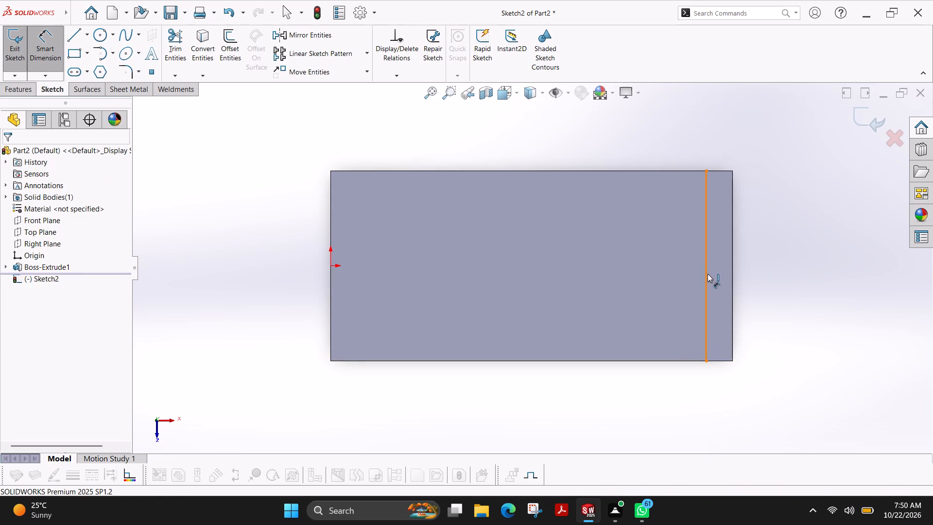
{"action": "left_click", "coordinate": [734, 287]}
{"action": "left_click", "coordinate": [721, 391]}
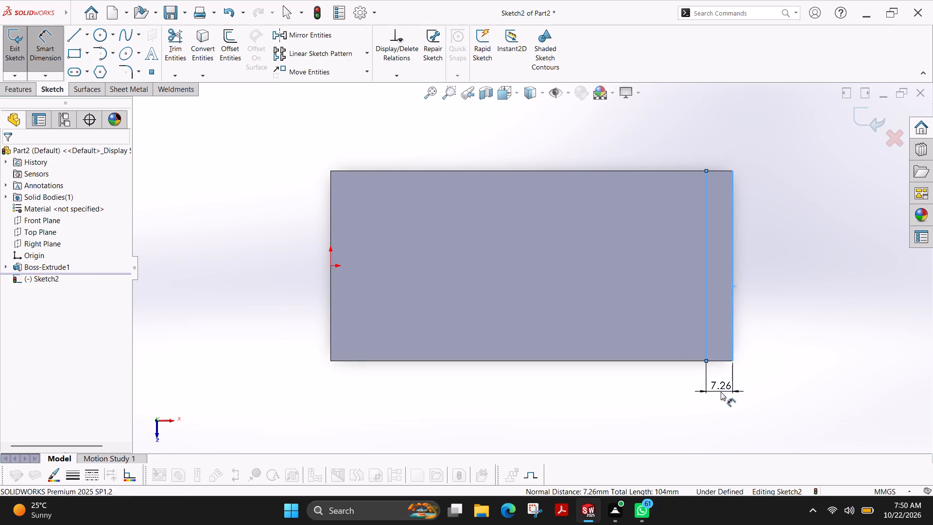
{"action": "key", "text": "8"}
{"action": "key", "text": "Return"}
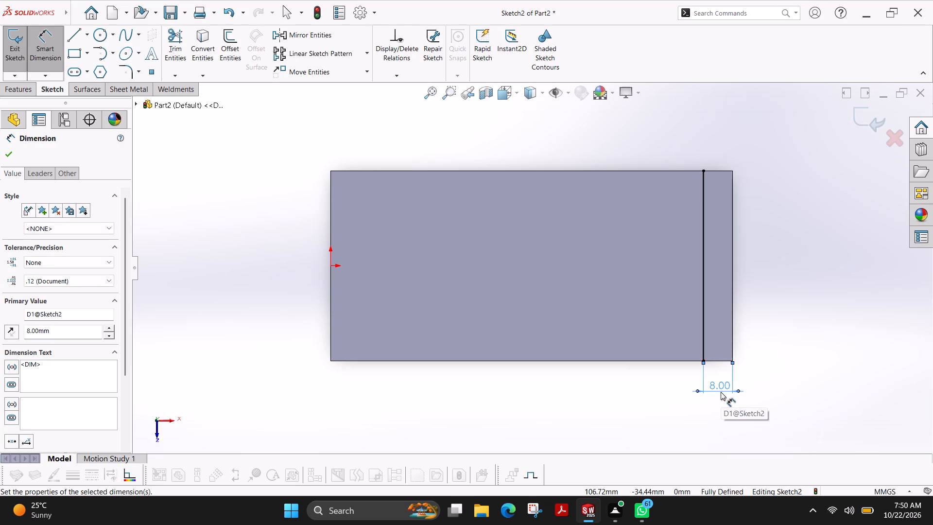
Draw a 110 mm horizontal construction line from the origin to the block's right edge.
{"action": "left_click", "coordinate": [74, 42]}
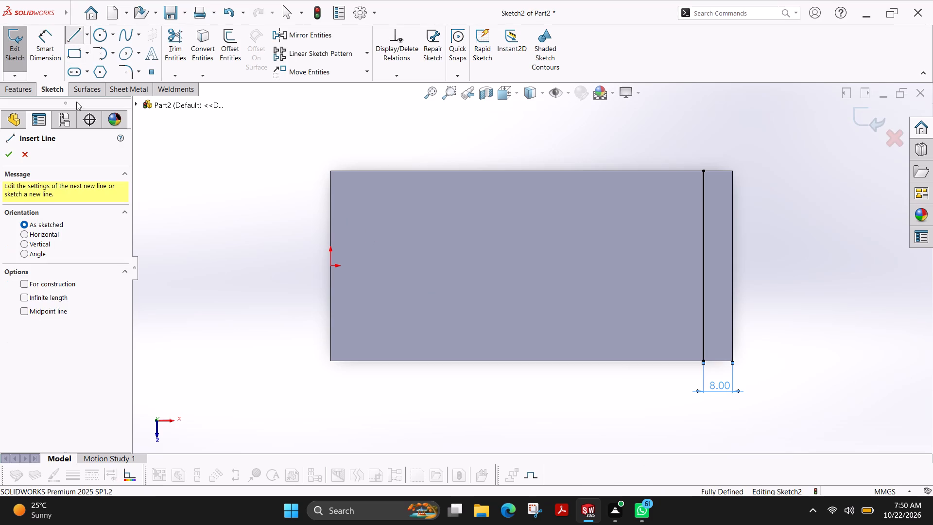
{"action": "left_click", "coordinate": [51, 288]}
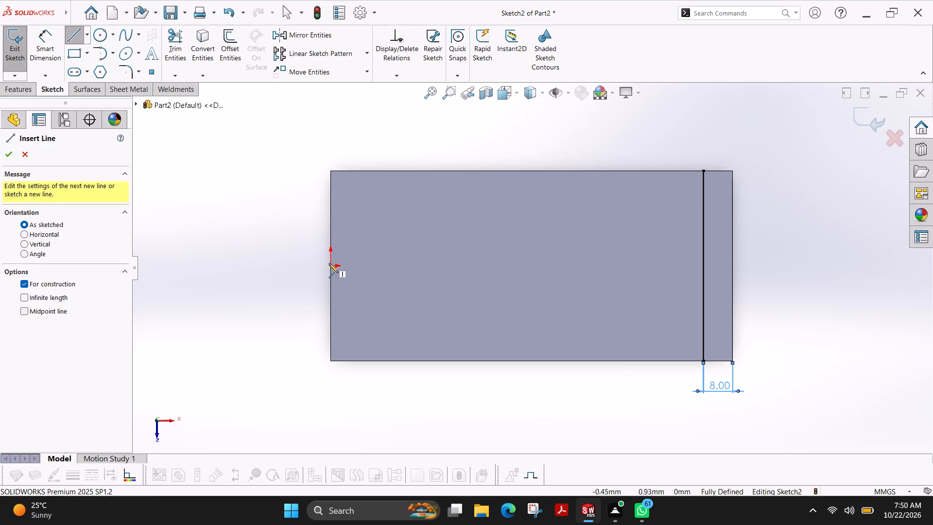
{"action": "left_click", "coordinate": [329, 266]}
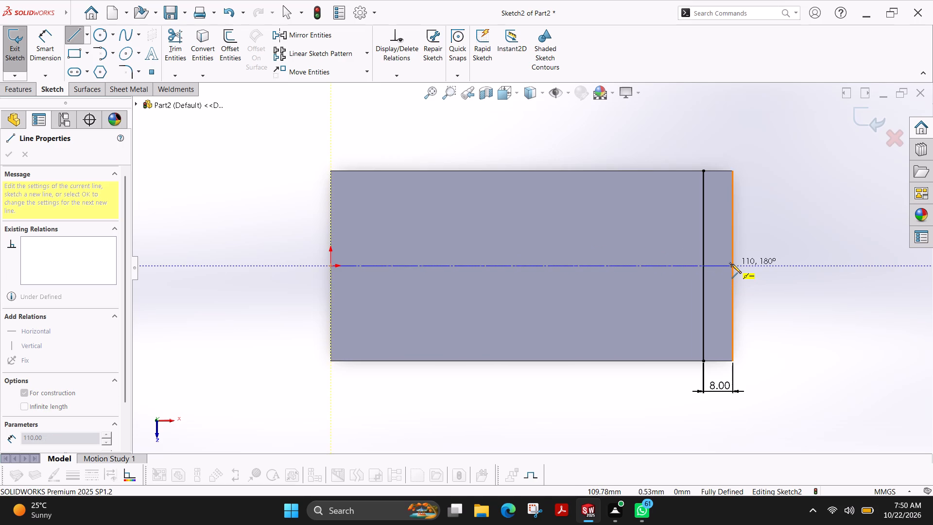
{"action": "left_click", "coordinate": [732, 264]}
{"action": "key", "text": "Escape"}
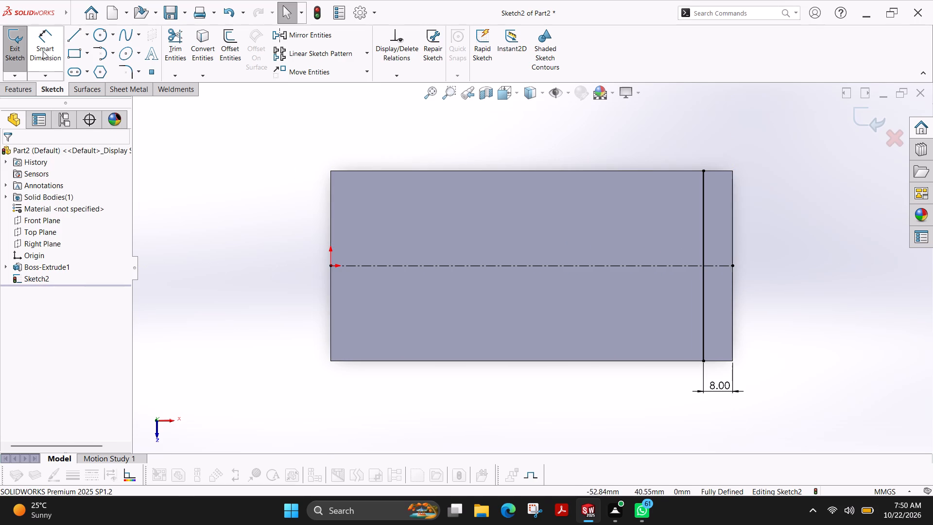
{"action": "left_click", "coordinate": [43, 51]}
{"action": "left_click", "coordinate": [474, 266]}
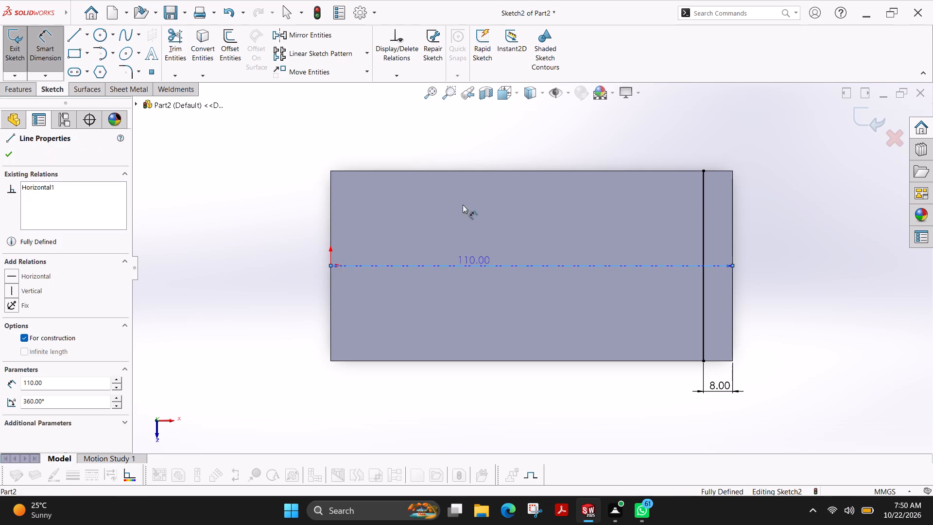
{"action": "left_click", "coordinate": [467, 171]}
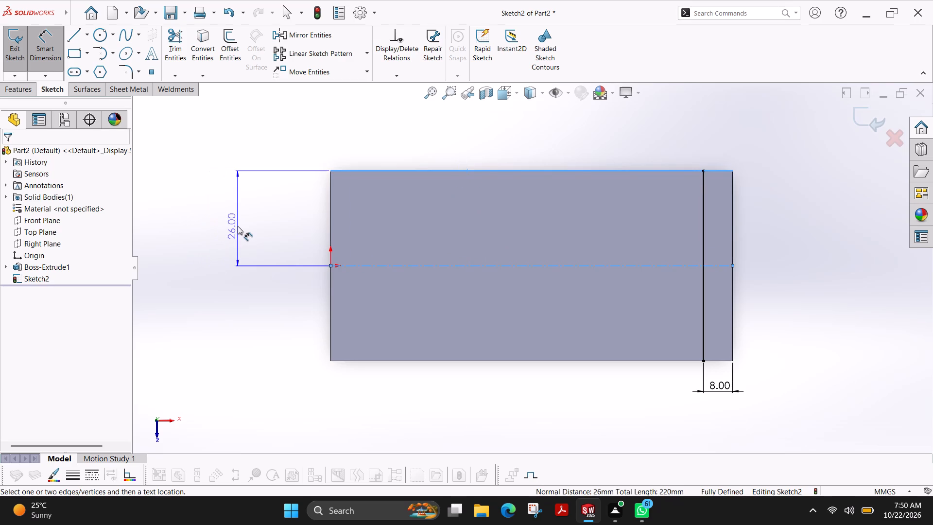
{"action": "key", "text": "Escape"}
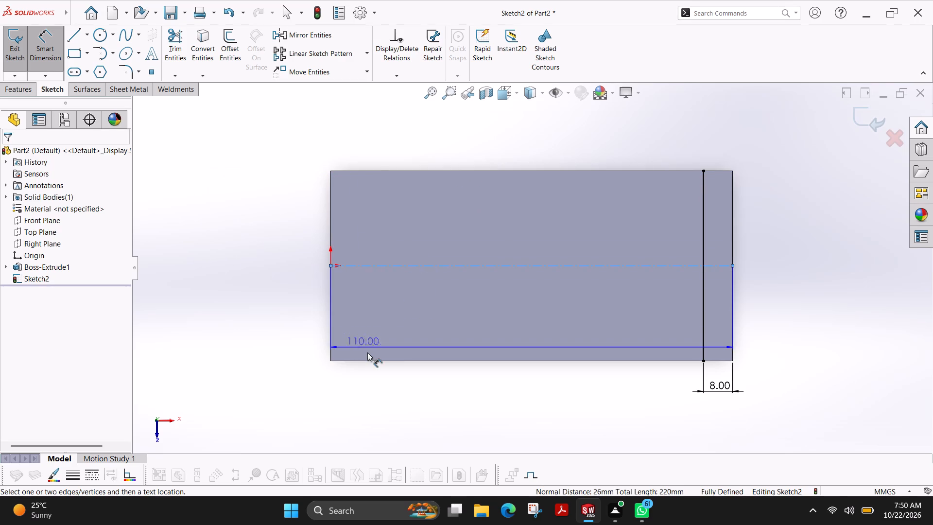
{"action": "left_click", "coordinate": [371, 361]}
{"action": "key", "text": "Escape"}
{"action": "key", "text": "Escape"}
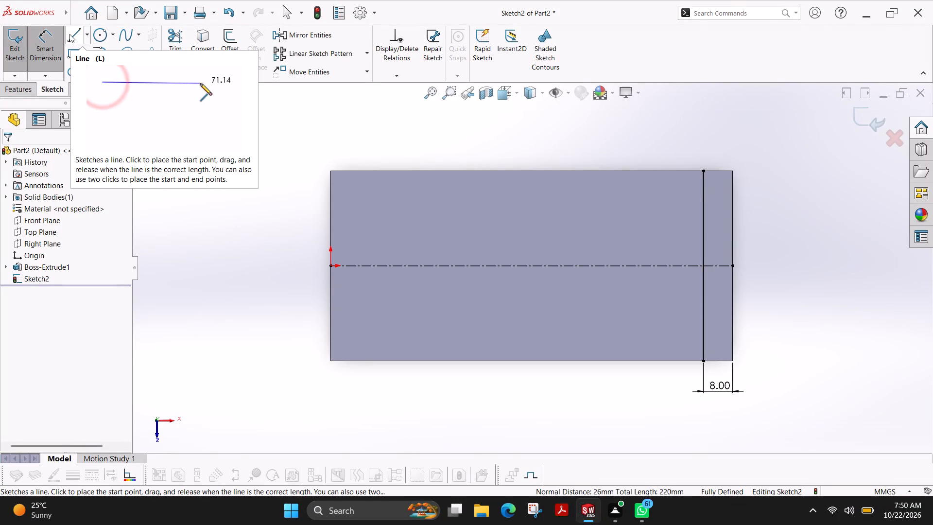
Draw two concentric circles of about 92 mm and 70 mm radius centred where the vertical line crosses the construction line.
{"action": "left_click", "coordinate": [95, 42]}
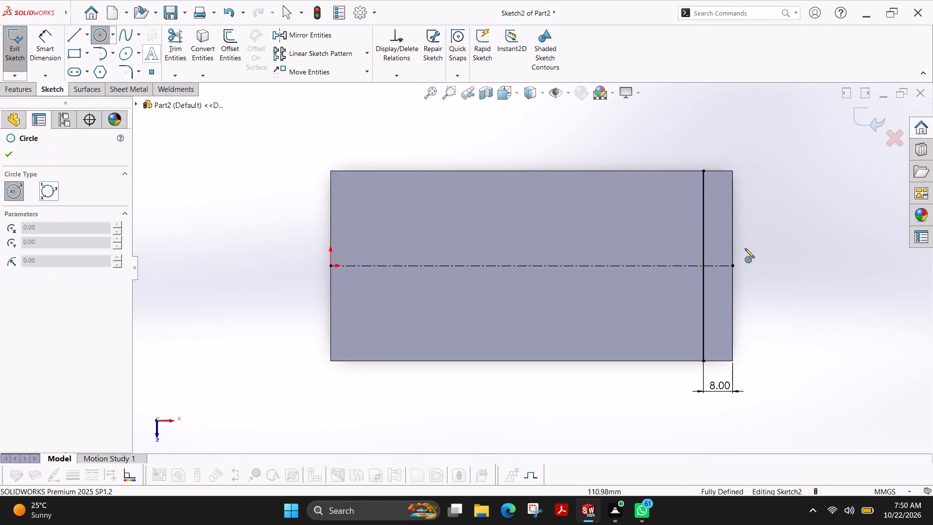
{"action": "left_click", "coordinate": [706, 266]}
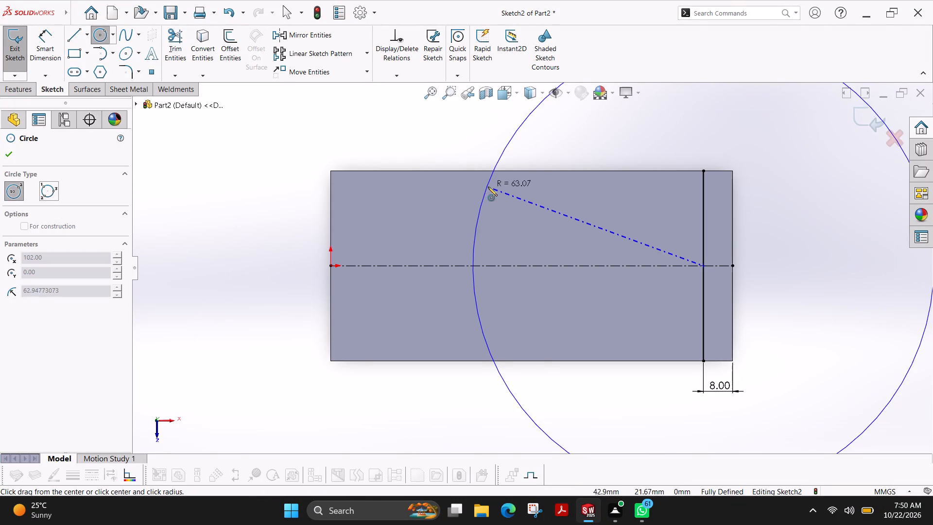
{"action": "left_click", "coordinate": [371, 203]}
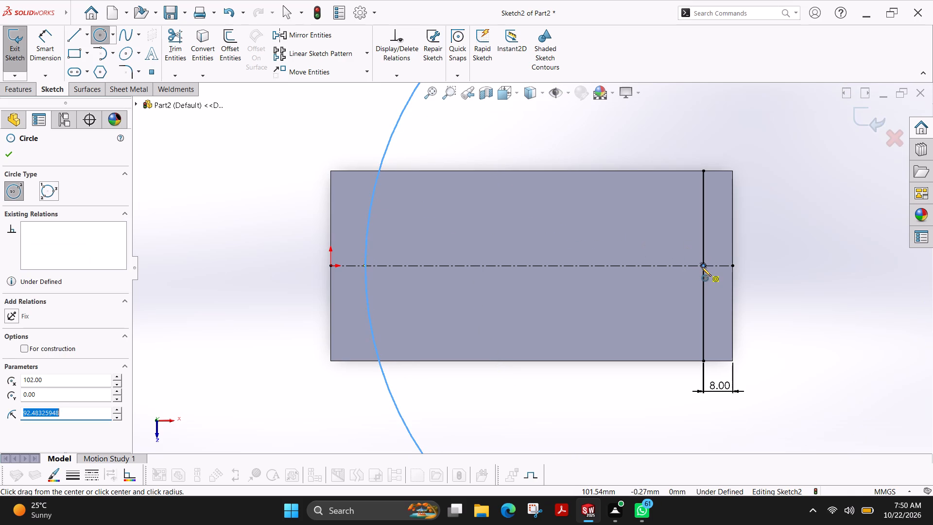
{"action": "left_click", "coordinate": [702, 267]}
{"action": "left_click", "coordinate": [448, 258]}
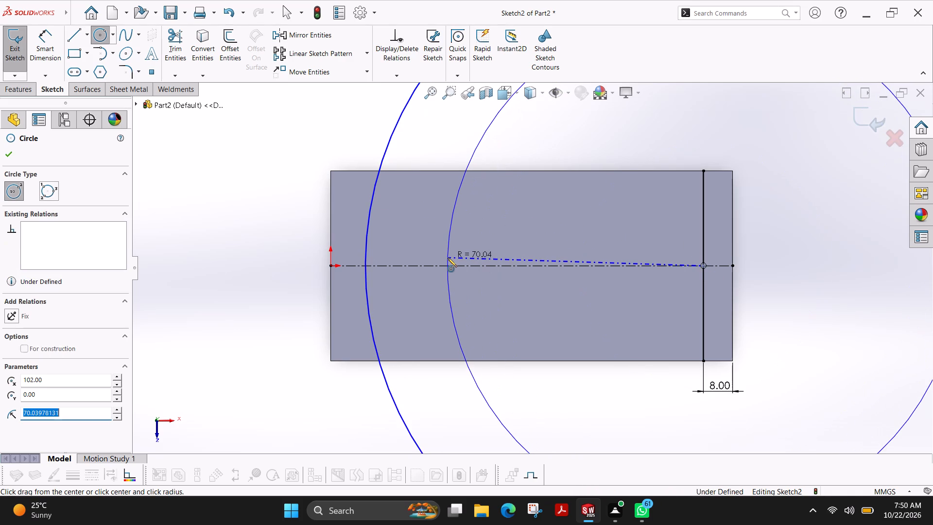
{"action": "left_click", "coordinate": [13, 154]}
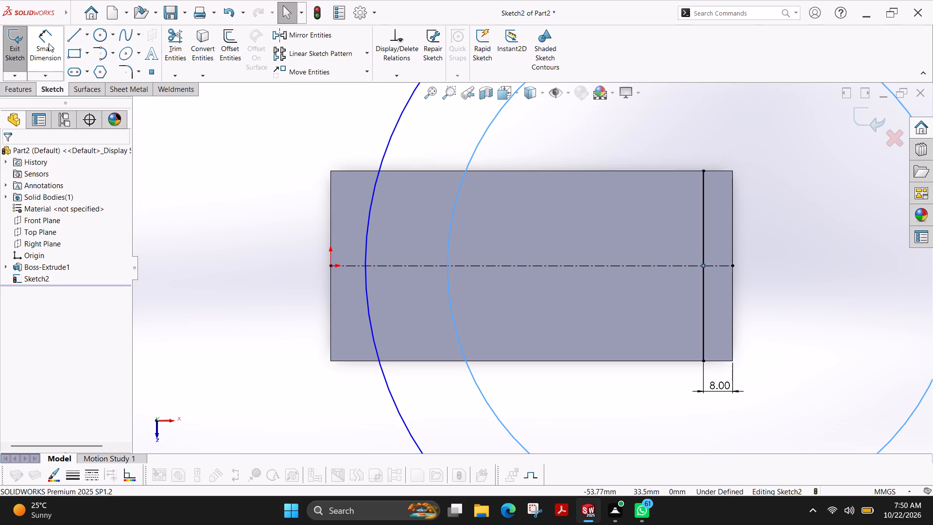
Dimension the outer circle's diameter to 170 mm.
{"action": "left_click", "coordinate": [47, 47]}
{"action": "scroll", "coordinate": [395, 118], "scroll_direction": "up", "scroll_amount": 1}
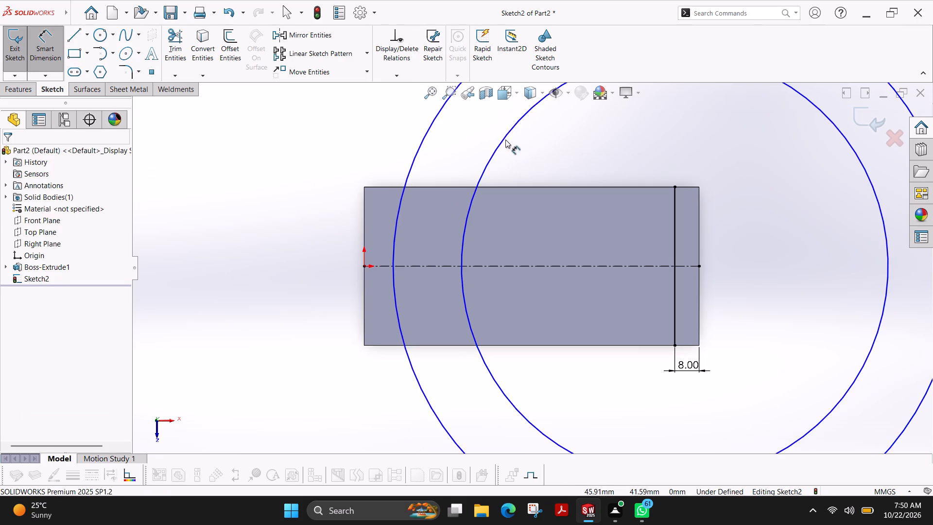
{"action": "left_click", "coordinate": [429, 122]}
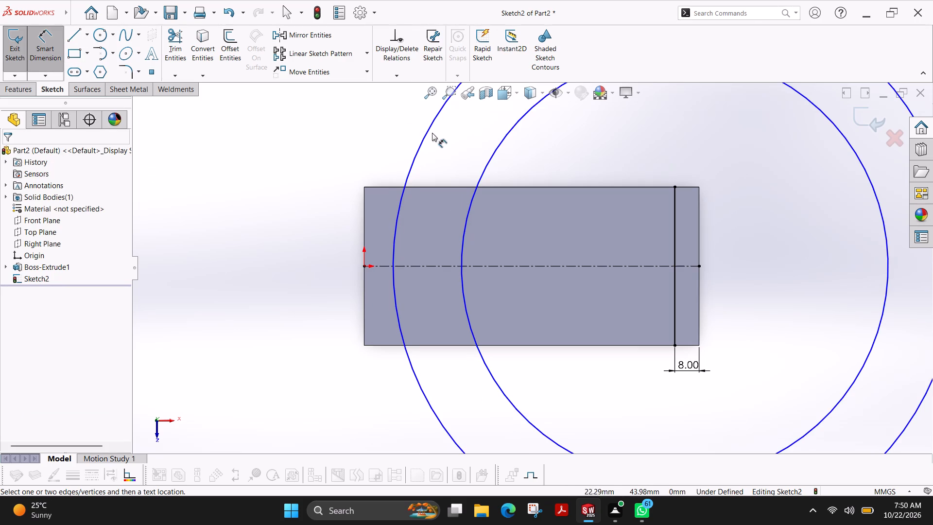
{"action": "left_click", "coordinate": [429, 133]}
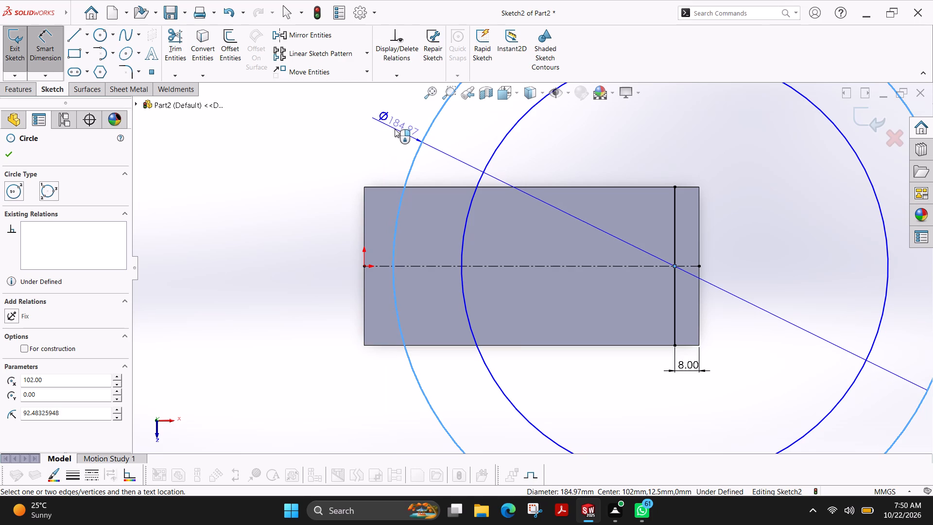
{"action": "scroll", "coordinate": [367, 116], "scroll_direction": "up", "scroll_amount": 3}
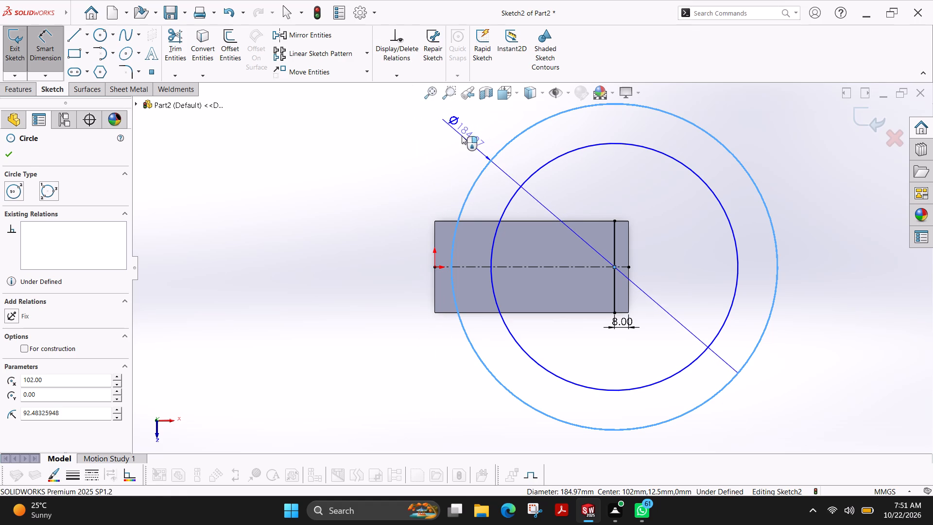
{"action": "left_click", "coordinate": [462, 136]}
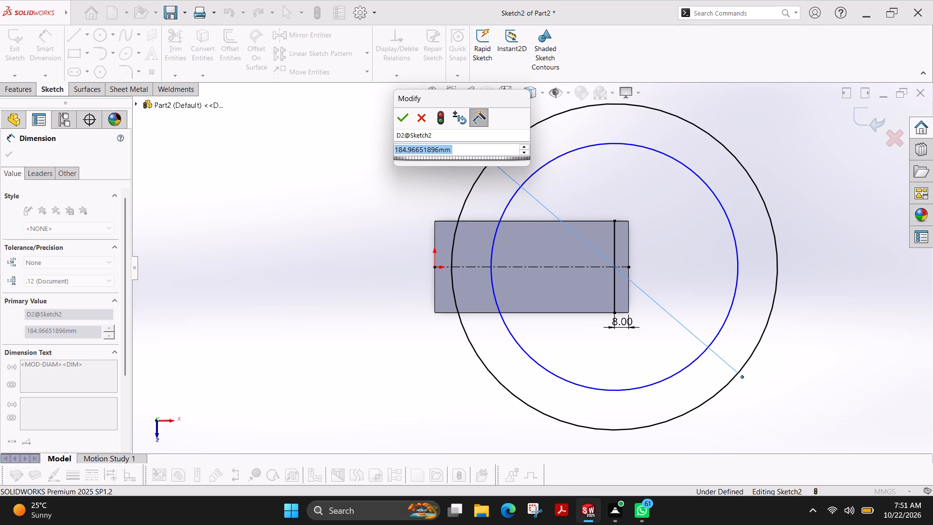
{"action": "type", "text": "170"}
{"action": "key", "text": "Return"}
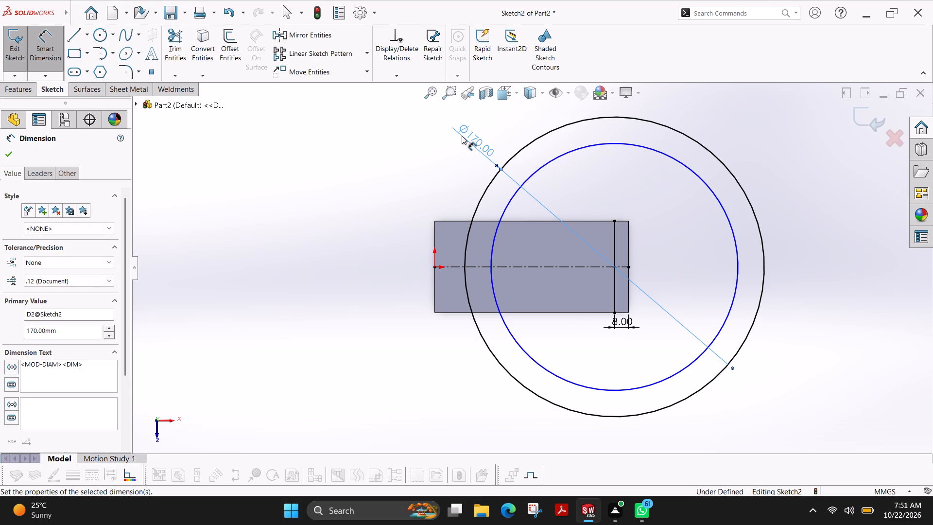
Dimension the inner circle's diameter to 192 mm.
{"action": "left_click", "coordinate": [497, 232]}
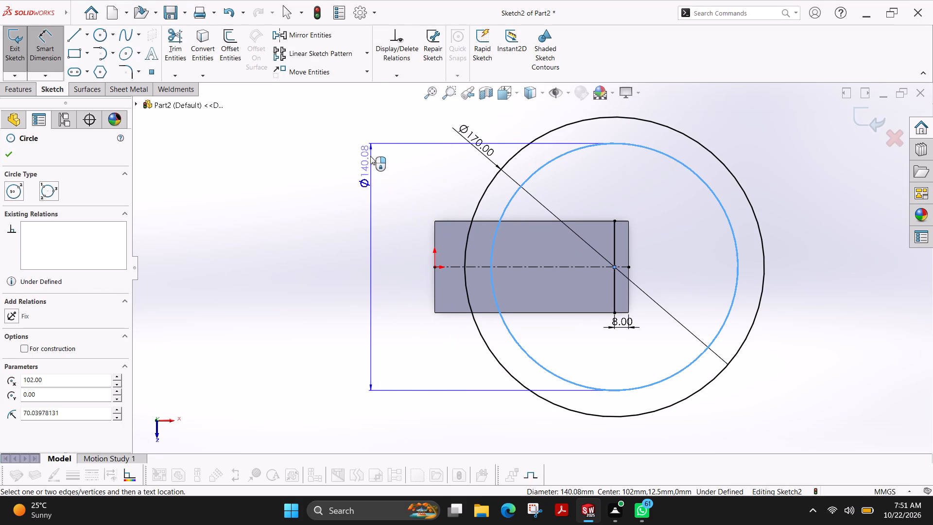
{"action": "left_click", "coordinate": [366, 120]}
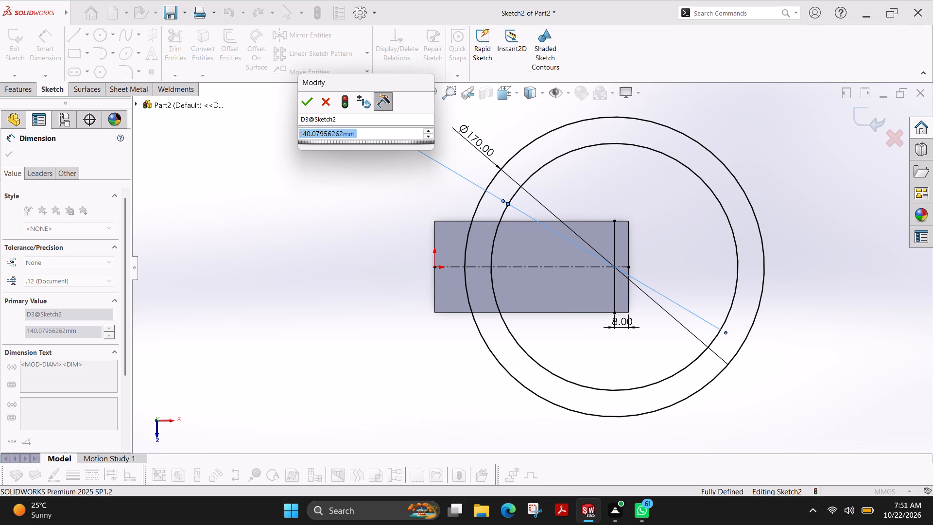
{"action": "type", "text": "192"}
{"action": "key", "text": "Return"}
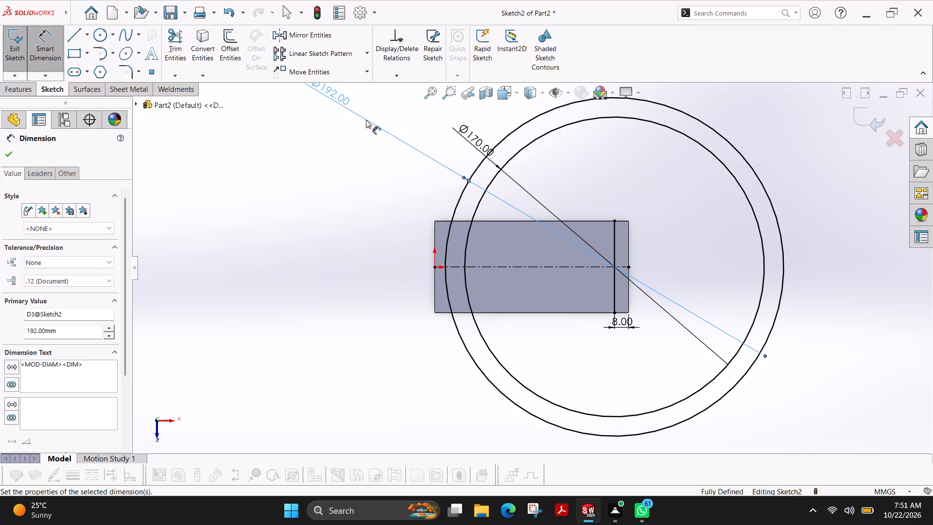
{"action": "scroll", "coordinate": [565, 222], "scroll_direction": "down", "scroll_amount": 5}
{"action": "scroll", "coordinate": [317, 367], "scroll_direction": "up", "scroll_amount": 3}
{"action": "scroll", "coordinate": [380, 303], "scroll_direction": "down", "scroll_amount": 1}
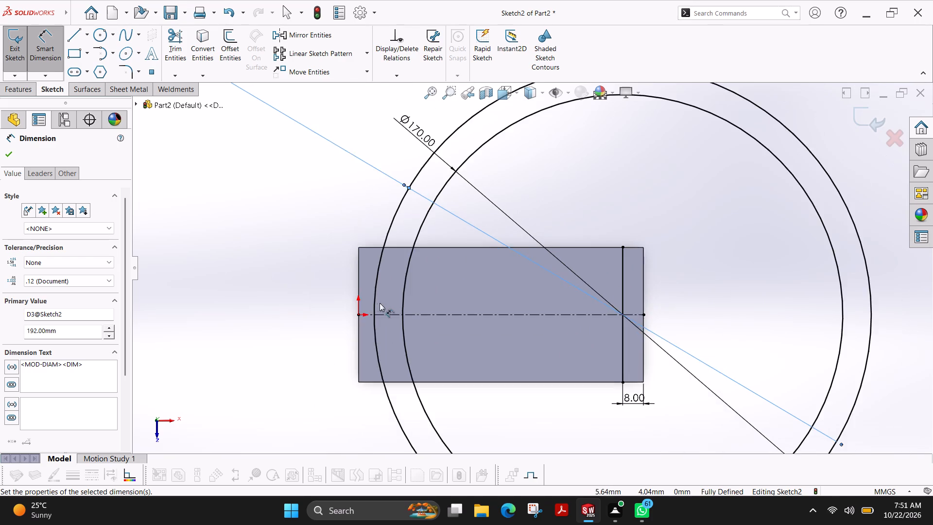
{"action": "scroll", "coordinate": [380, 303], "scroll_direction": "down", "scroll_amount": 1}
{"action": "left_click", "coordinate": [10, 149]}
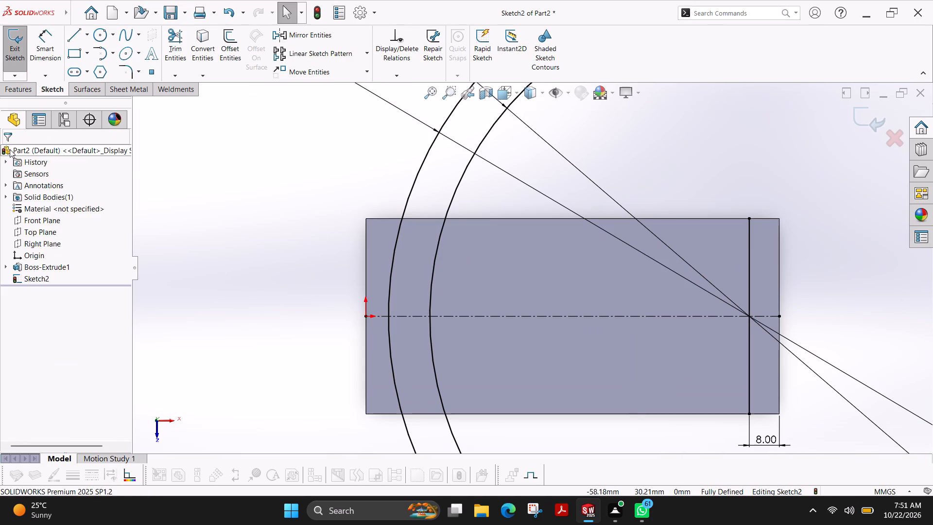
Draw a corner rectangle over the block's outline, from its upper-left corner to its lower-right corner.
{"action": "left_click", "coordinate": [79, 39]}
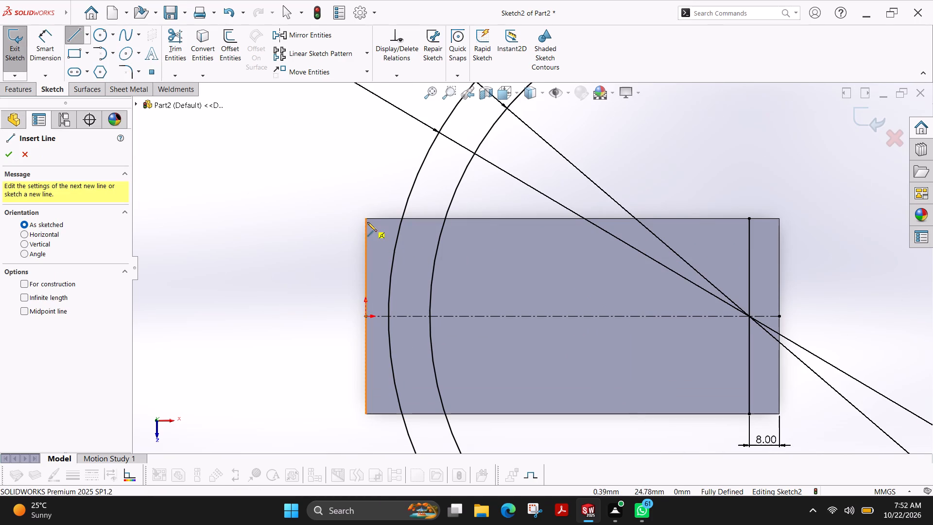
{"action": "left_click", "coordinate": [77, 52]}
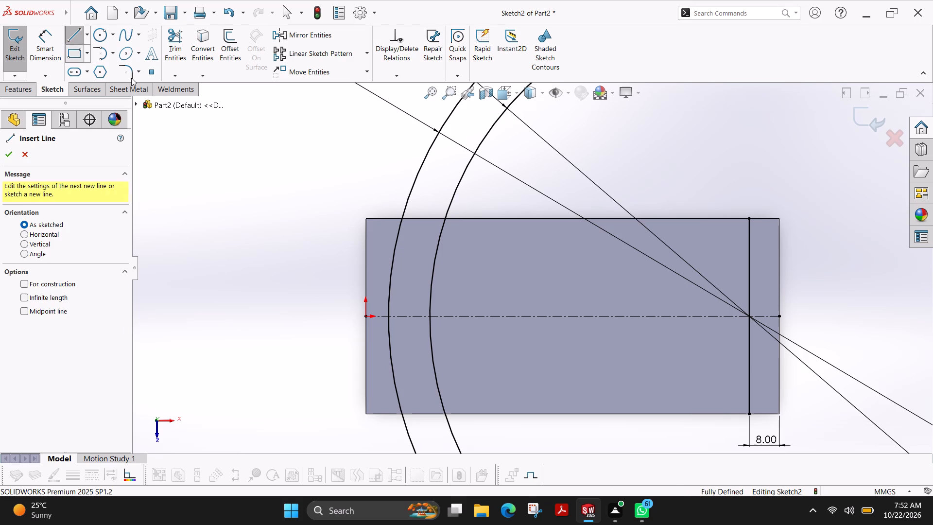
{"action": "left_click", "coordinate": [365, 220]}
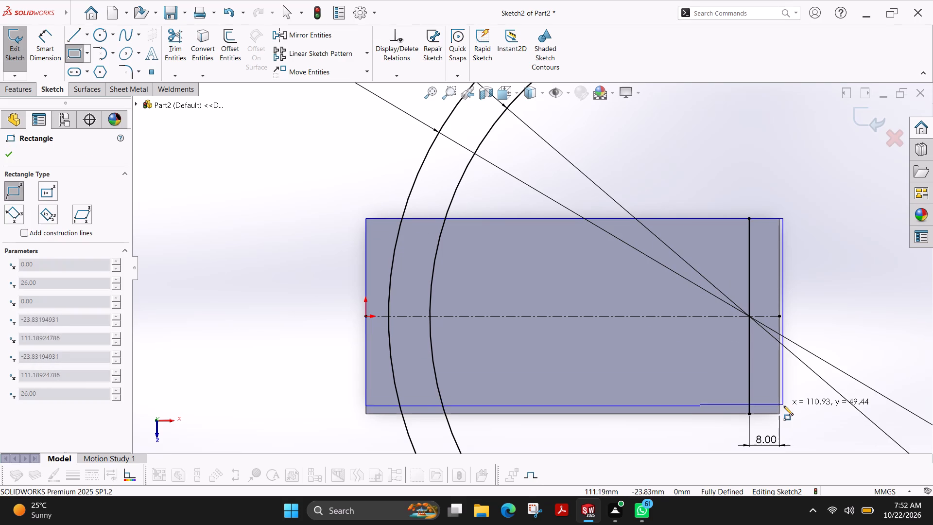
{"action": "left_click", "coordinate": [778, 414]}
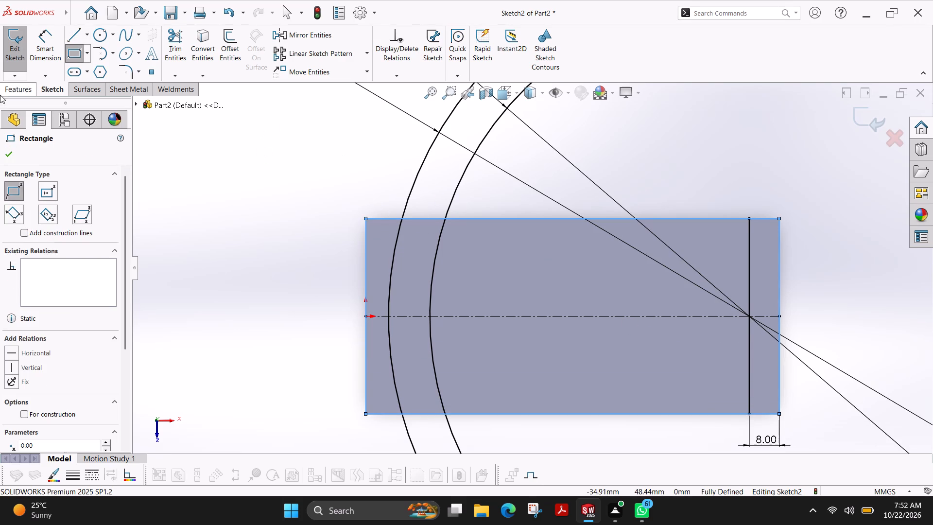
{"action": "left_click", "coordinate": [10, 156]}
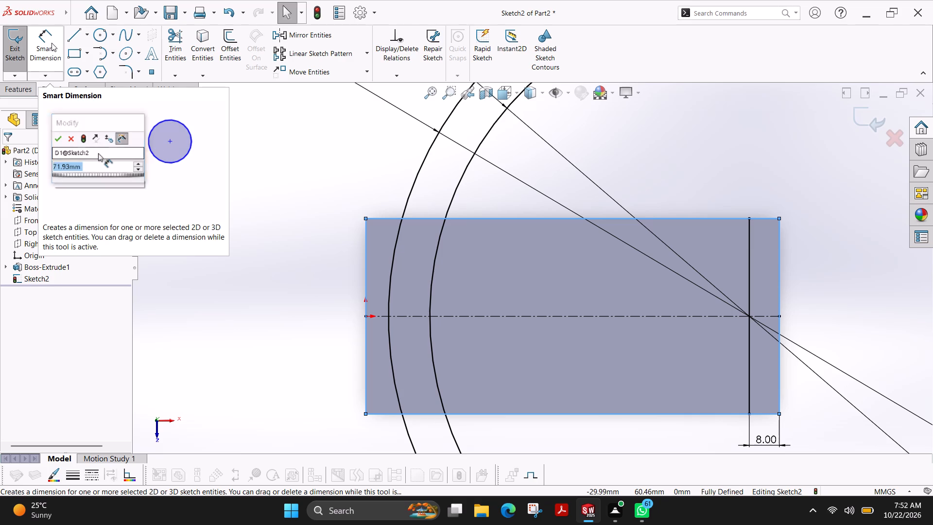
Set the inner concentric circle's diameter to 144 mm.
{"action": "scroll", "coordinate": [432, 251], "scroll_direction": "up", "scroll_amount": 2}
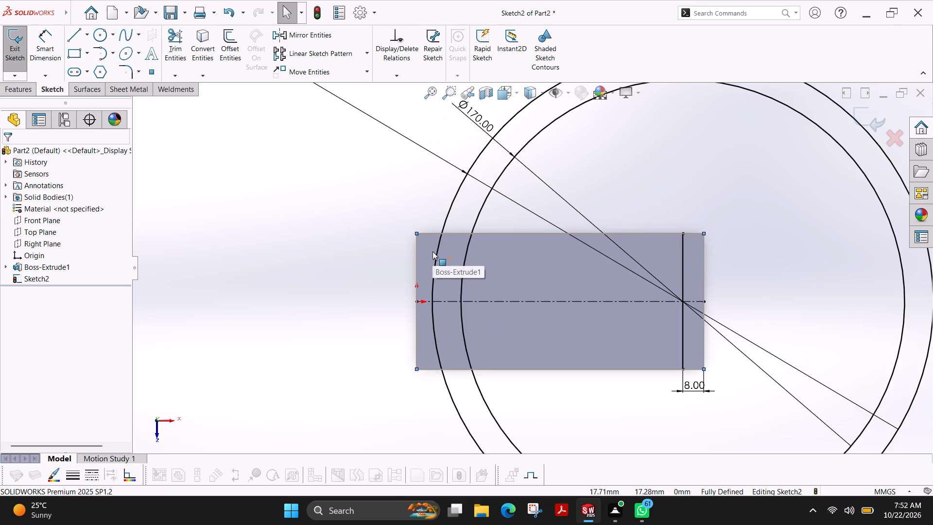
{"action": "scroll", "coordinate": [393, 169], "scroll_direction": "up", "scroll_amount": 3}
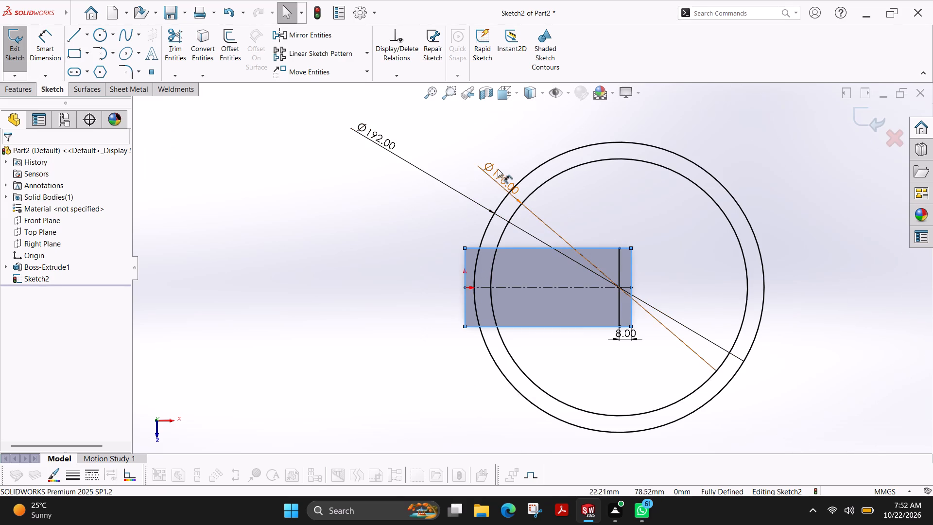
{"action": "double_click", "coordinate": [496, 175]}
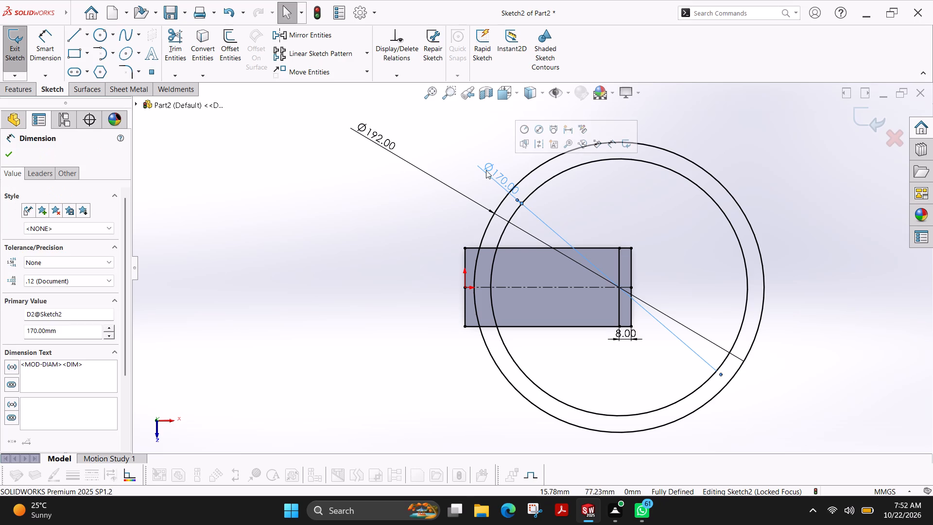
{"action": "double_click", "coordinate": [490, 170]}
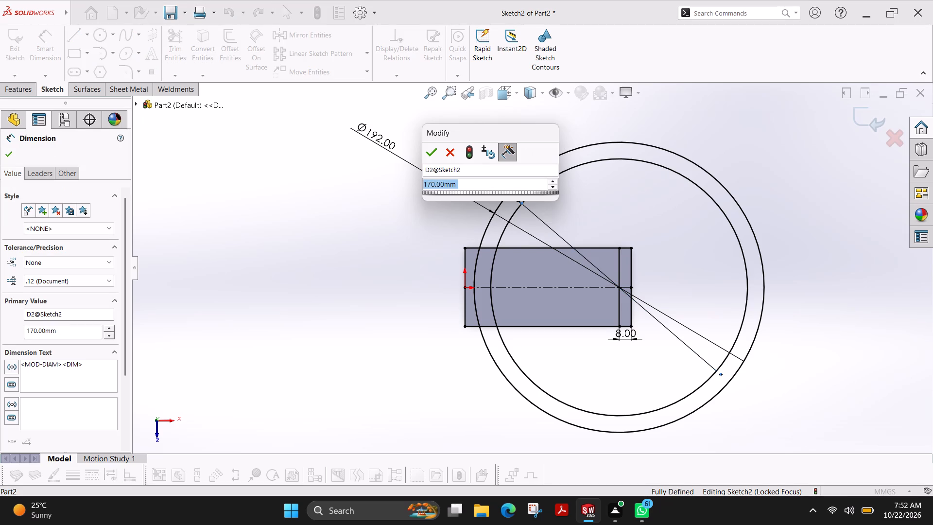
{"action": "type", "text": "144"}
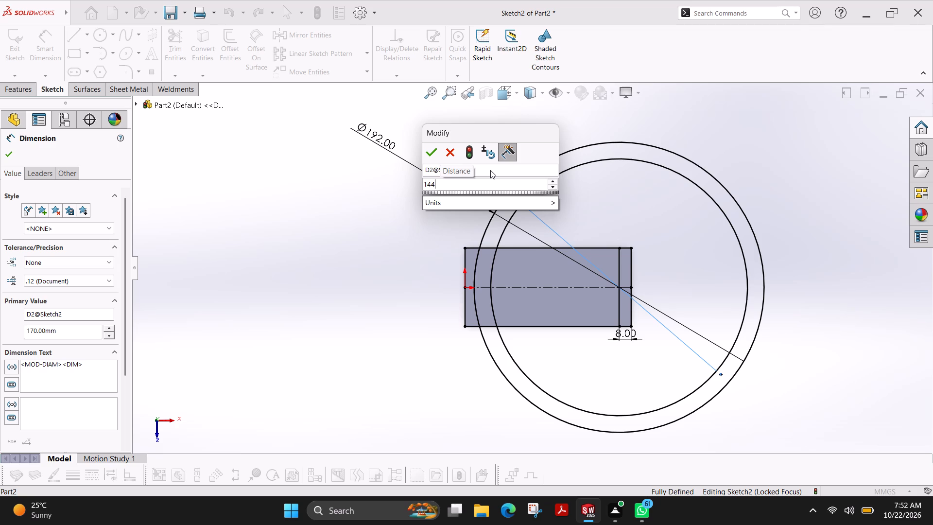
{"action": "key", "text": "0"}
{"action": "key", "text": "BackSpace"}
{"action": "key", "text": "Return"}
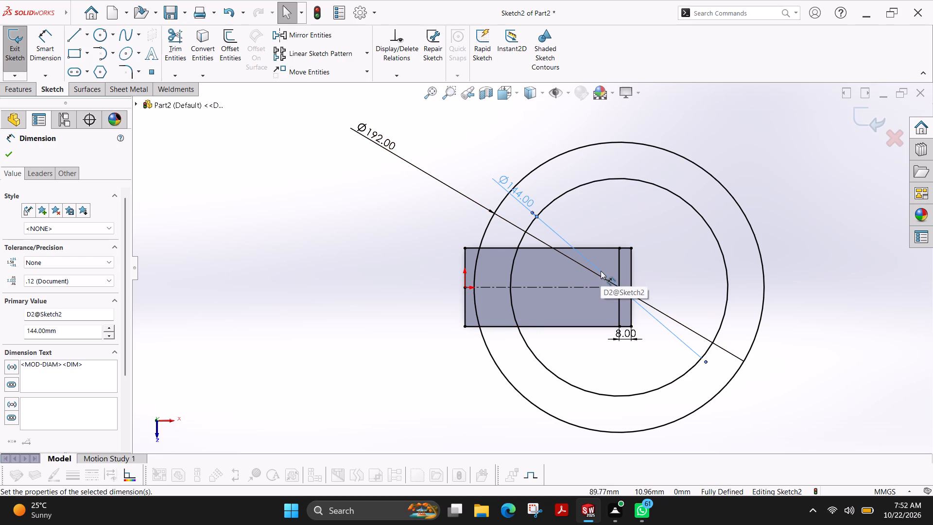
Draw a circle of about 12 mm radius centred on the horizontal construction line, just right of the block's middle.
{"action": "scroll", "coordinate": [601, 286], "scroll_direction": "down", "scroll_amount": 4}
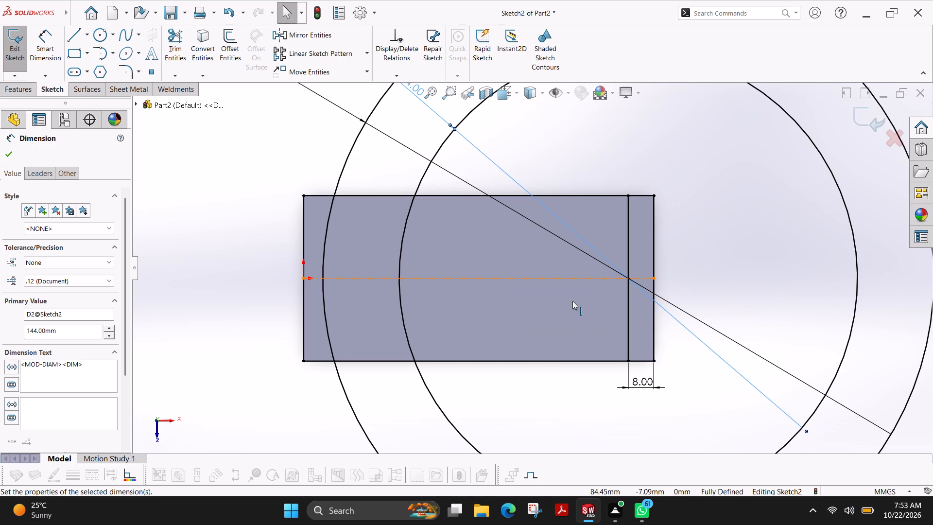
{"action": "left_click", "coordinate": [102, 40]}
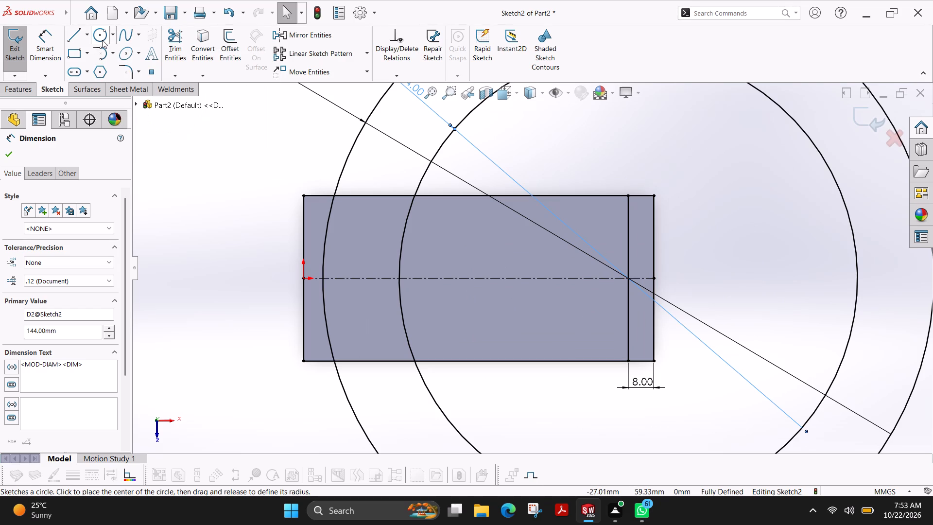
{"action": "left_click", "coordinate": [509, 278]}
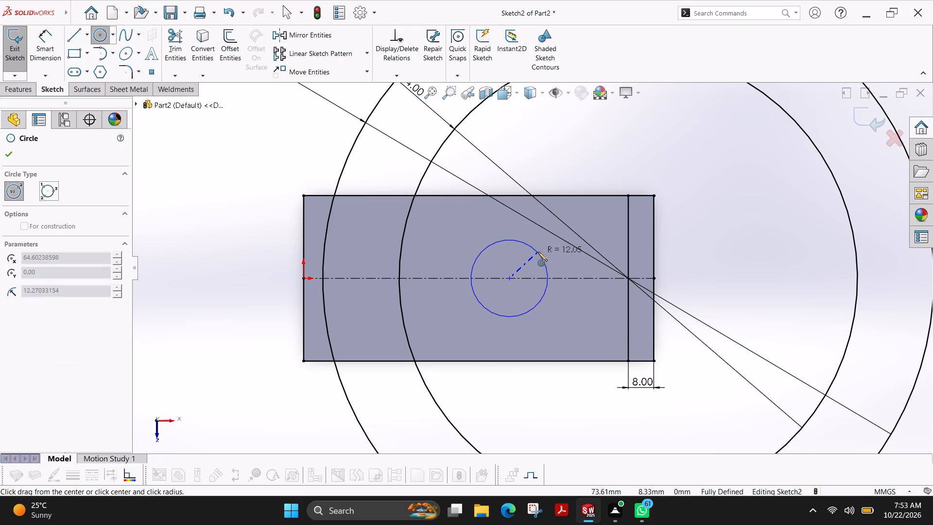
{"action": "left_click", "coordinate": [538, 252]}
{"action": "left_click", "coordinate": [11, 156]}
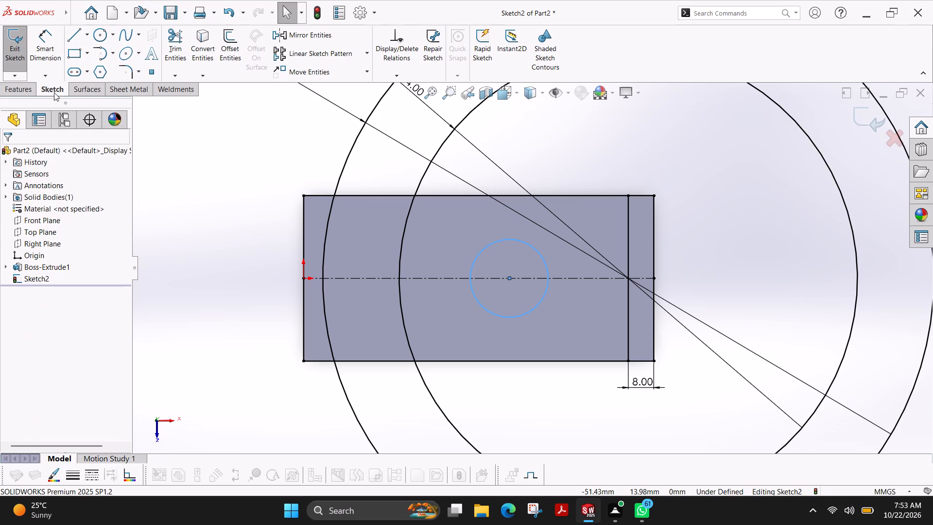
Sketch an open keyway outline right of the small circle: a midpoint vertical line about 12 mm long with two horizontal lines running into the circle.
{"action": "left_click", "coordinate": [74, 40]}
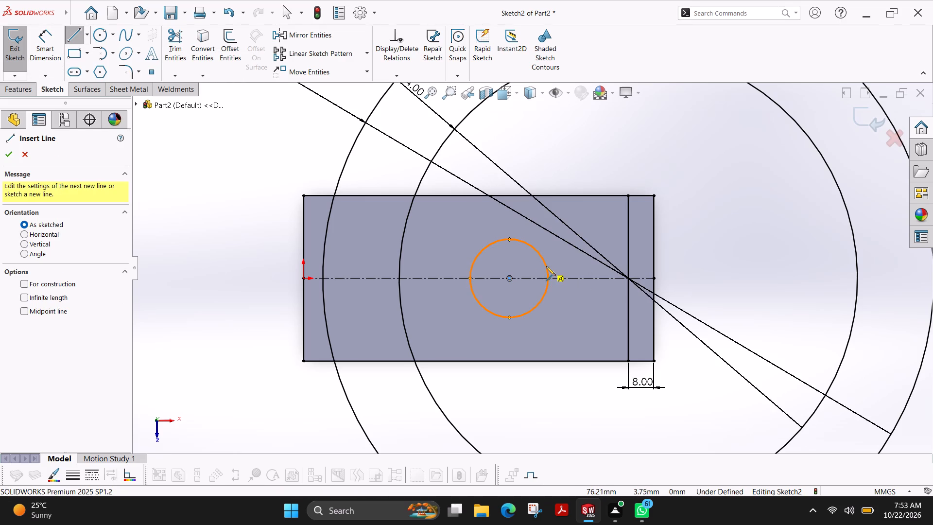
{"action": "left_click", "coordinate": [43, 312]}
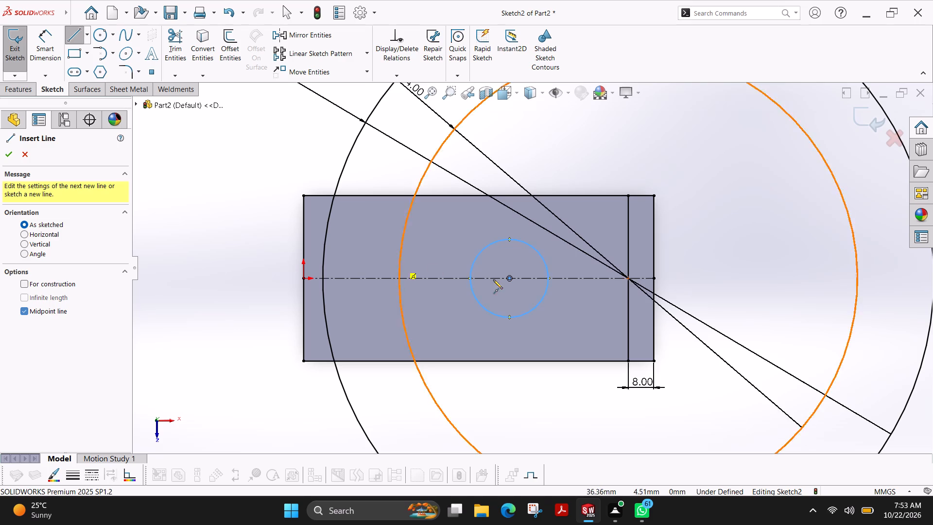
{"action": "left_click", "coordinate": [567, 278]}
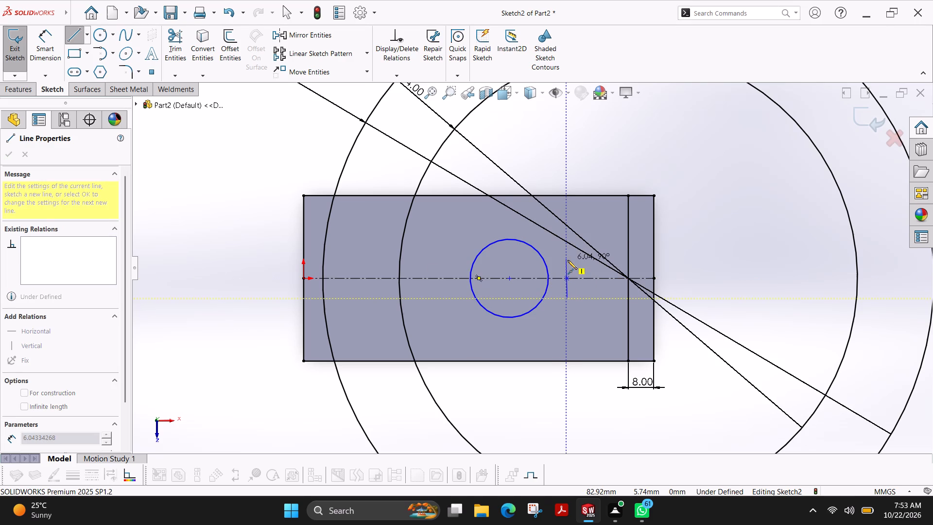
{"action": "left_click", "coordinate": [568, 260]}
{"action": "left_click", "coordinate": [534, 259]}
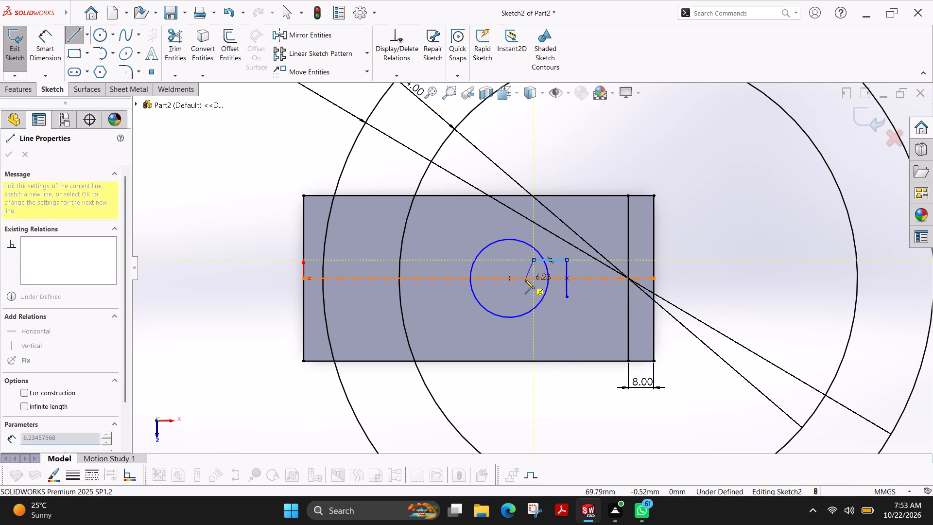
{"action": "key", "text": "Escape"}
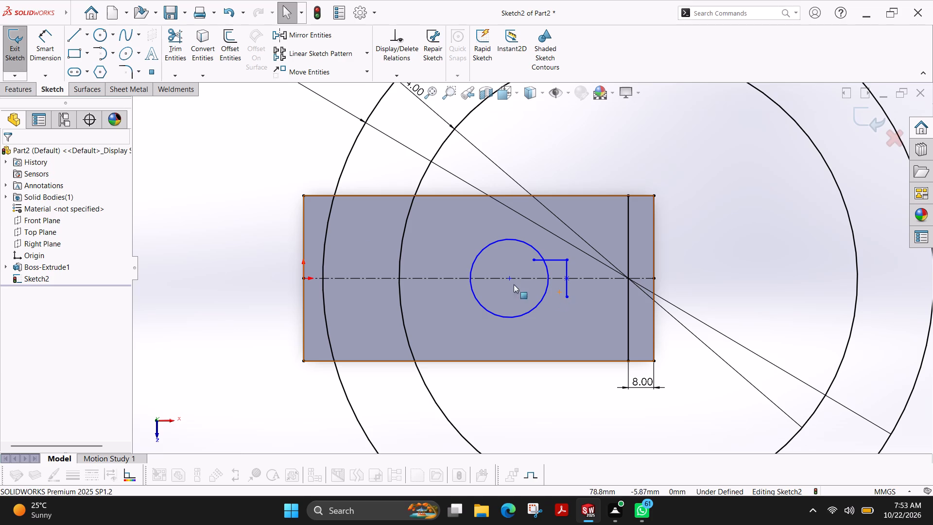
{"action": "key", "text": "l"}
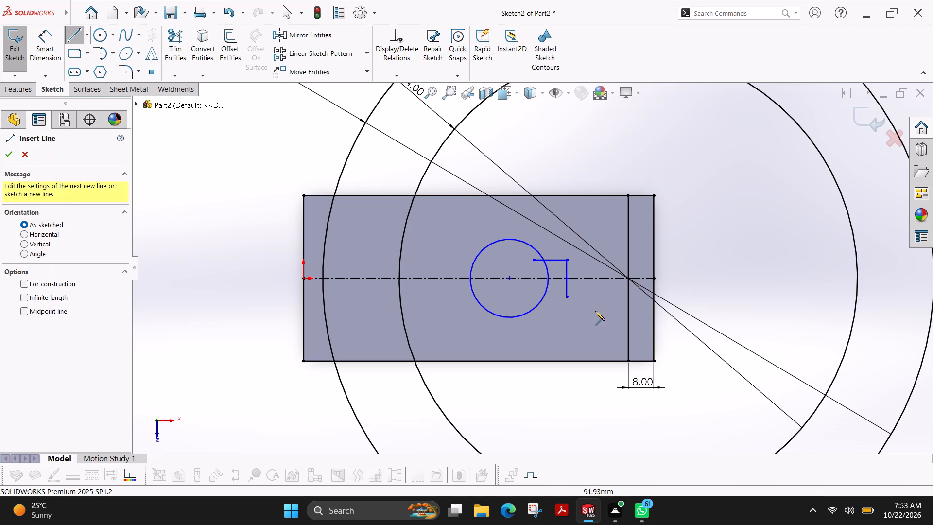
{"action": "left_click", "coordinate": [568, 298]}
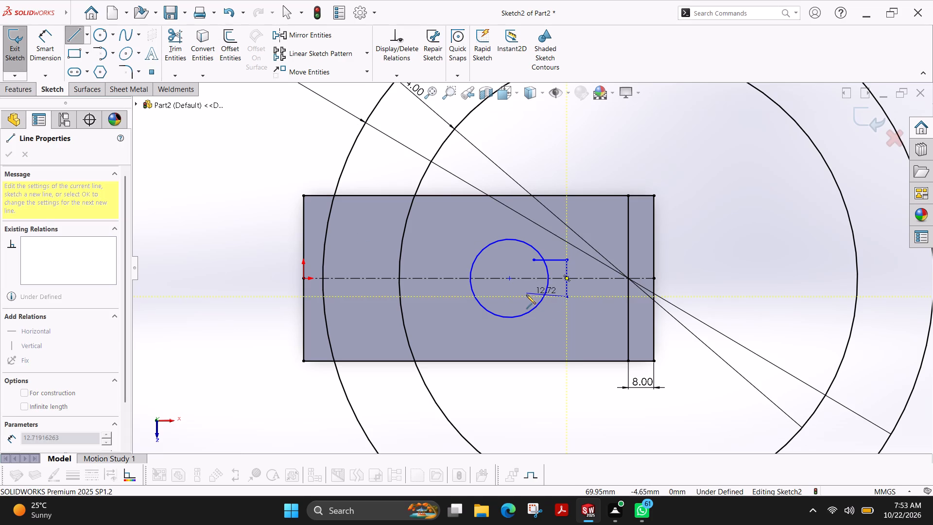
{"action": "left_click", "coordinate": [526, 297]}
{"action": "key", "text": "Escape"}
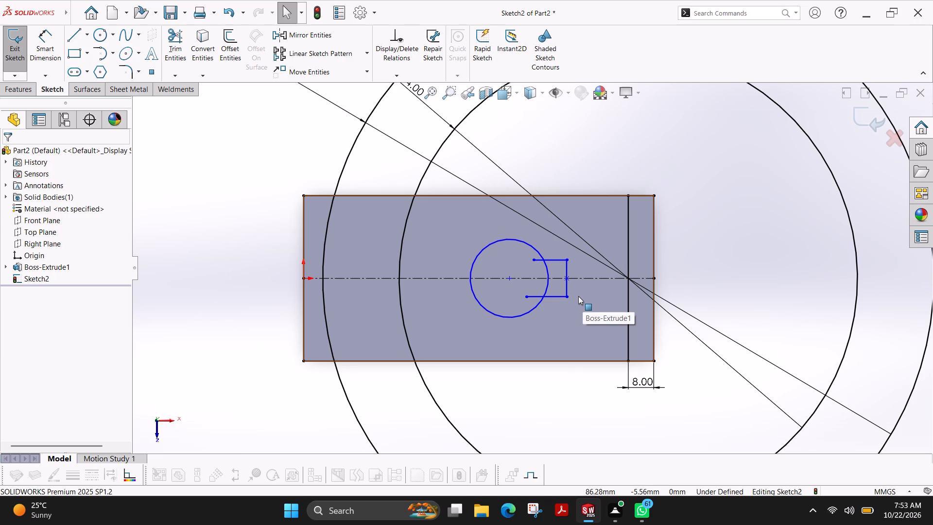
Draw a 52 mm vertical line from the block's upper edge to its lower edge, through the left part of the small circle.
{"action": "left_click", "coordinate": [71, 39]}
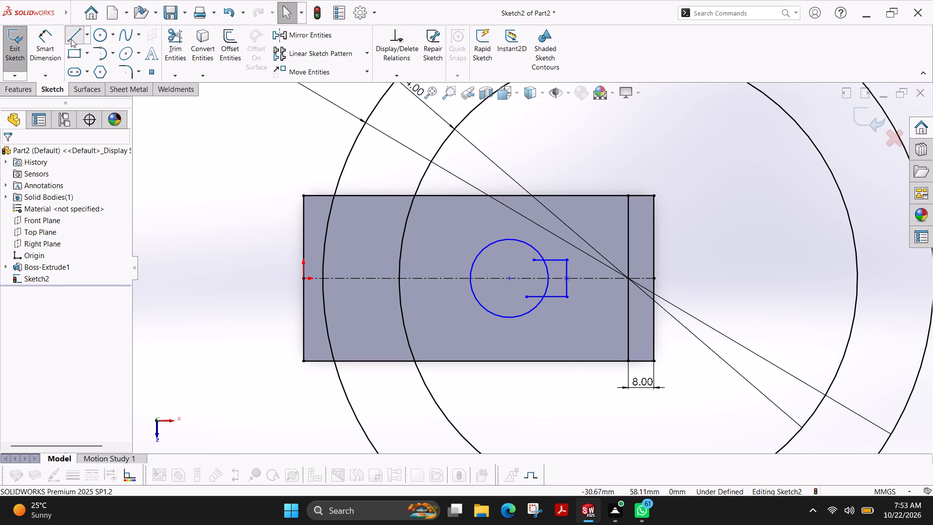
{"action": "left_click", "coordinate": [486, 195]}
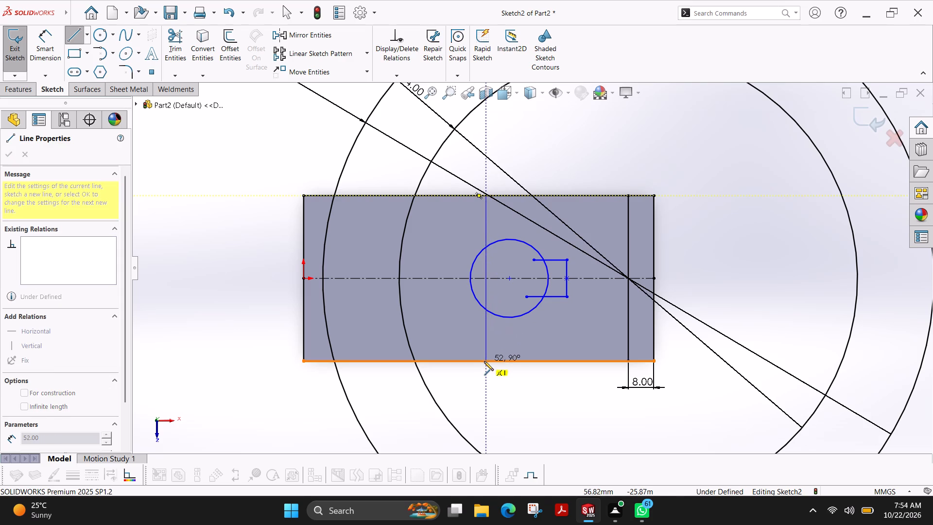
{"action": "left_click", "coordinate": [486, 362]}
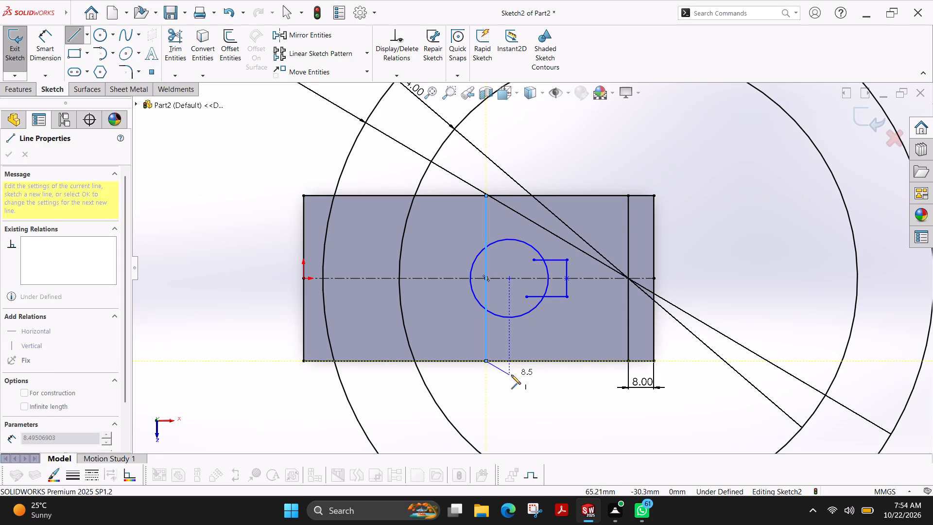
{"action": "key", "text": "Escape"}
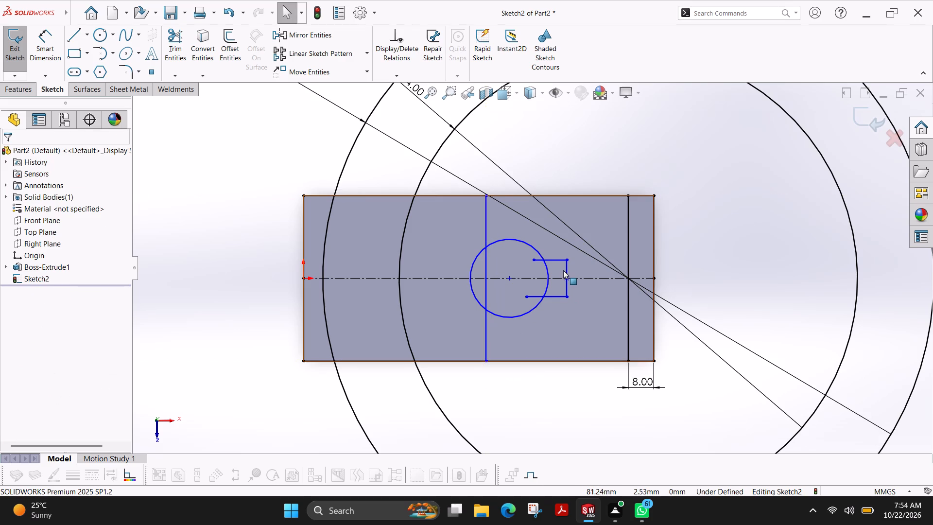
Dimension the distance from the small circle's centre to the block's right edge to 45 mm.
{"action": "scroll", "coordinate": [563, 270], "scroll_direction": "down", "scroll_amount": 2}
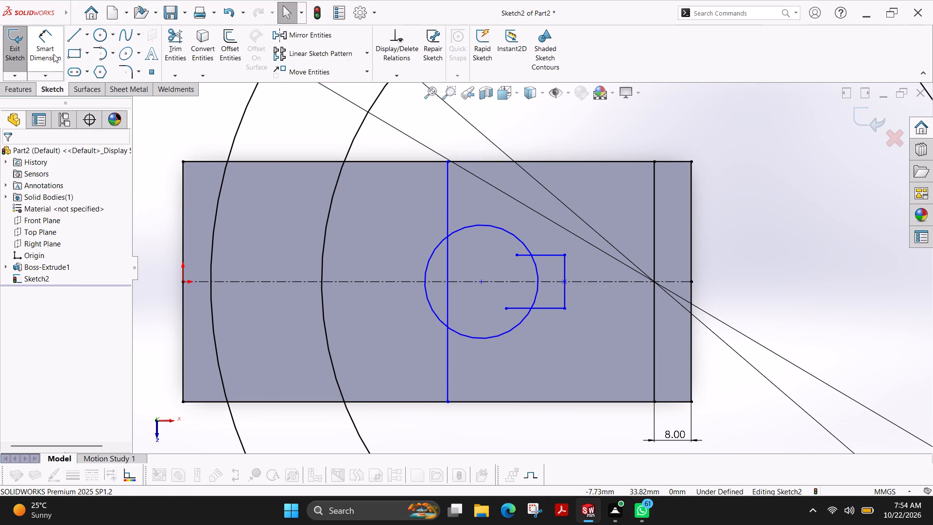
{"action": "left_click", "coordinate": [53, 54]}
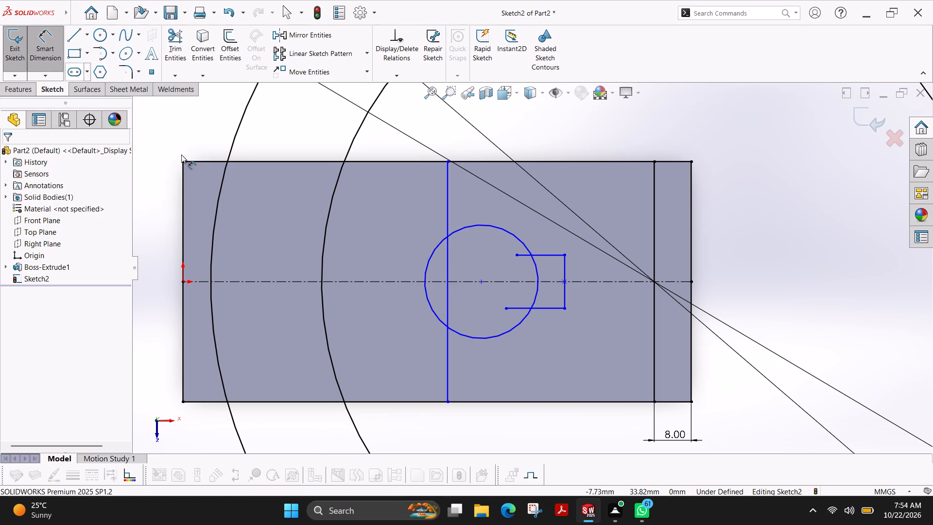
{"action": "left_click", "coordinate": [480, 281]}
{"action": "left_click", "coordinate": [690, 253]}
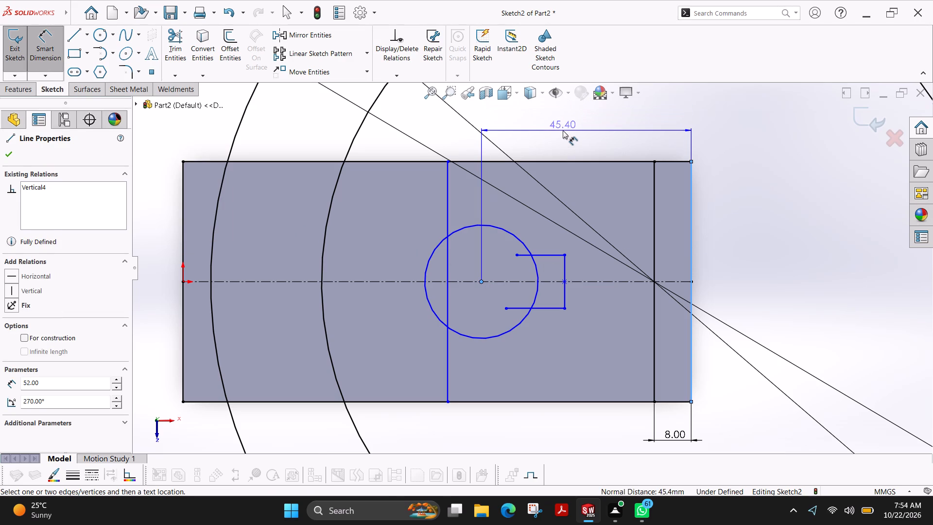
{"action": "left_click", "coordinate": [563, 130]}
{"action": "type", "text": "45"}
{"action": "key", "text": "Return"}
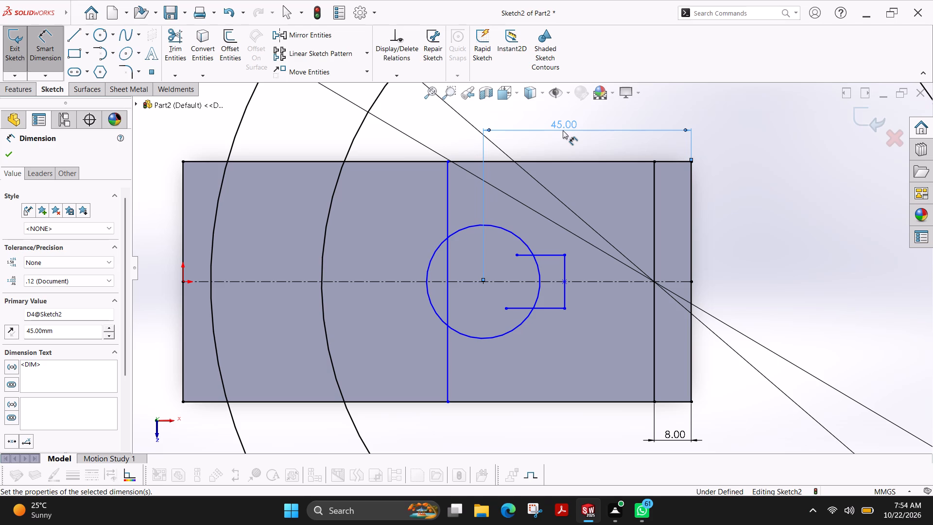
Dimension the distance from the vertical line through the small circle to the block's right edge to 51 mm.
{"action": "left_click", "coordinate": [448, 366]}
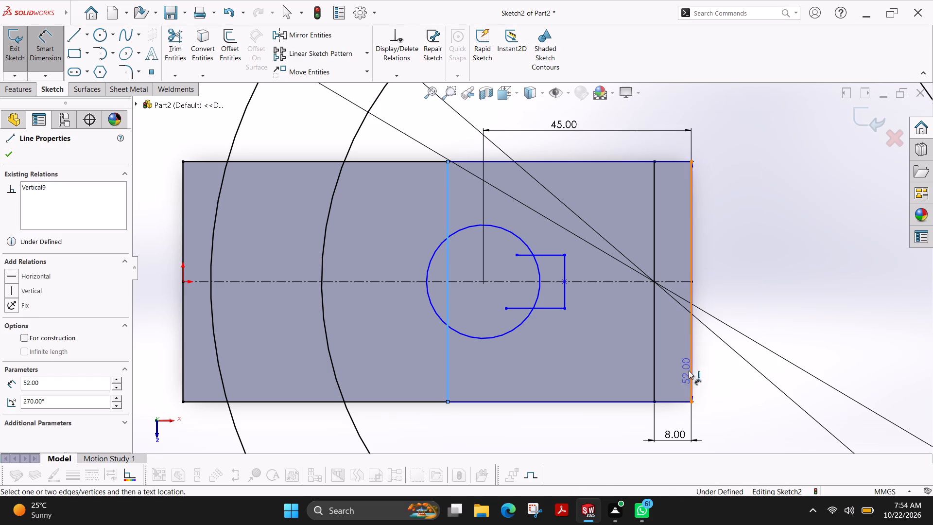
{"action": "left_click", "coordinate": [691, 367]}
{"action": "scroll", "coordinate": [577, 431], "scroll_direction": "up", "scroll_amount": 1}
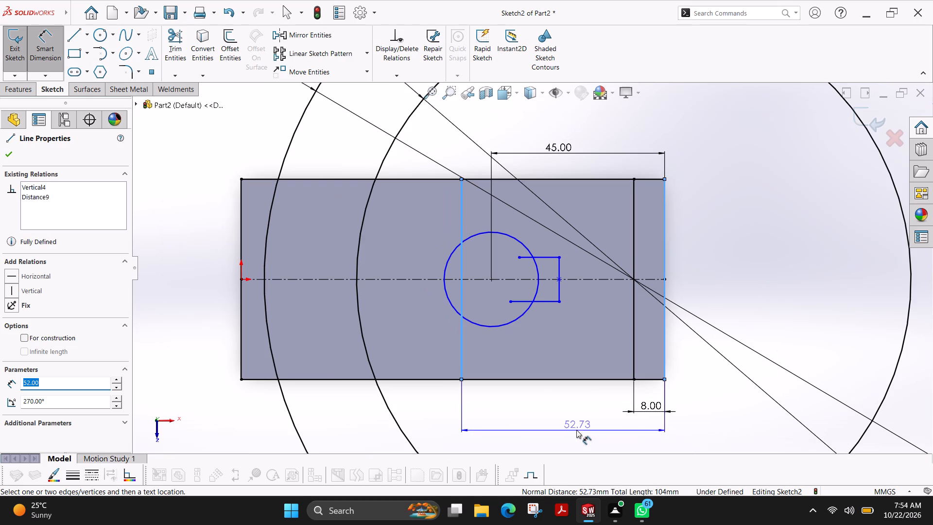
{"action": "left_click", "coordinate": [566, 423]}
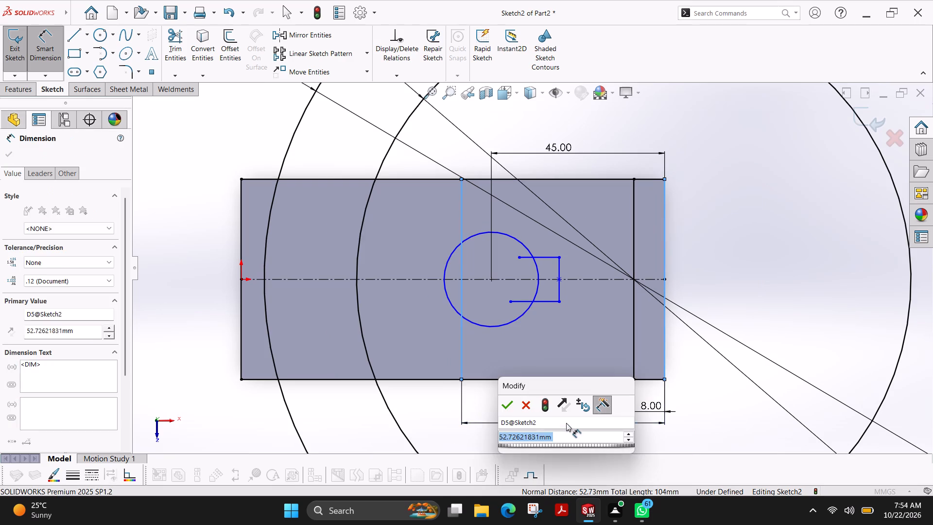
{"action": "type", "text": "51"}
{"action": "key", "text": "Return"}
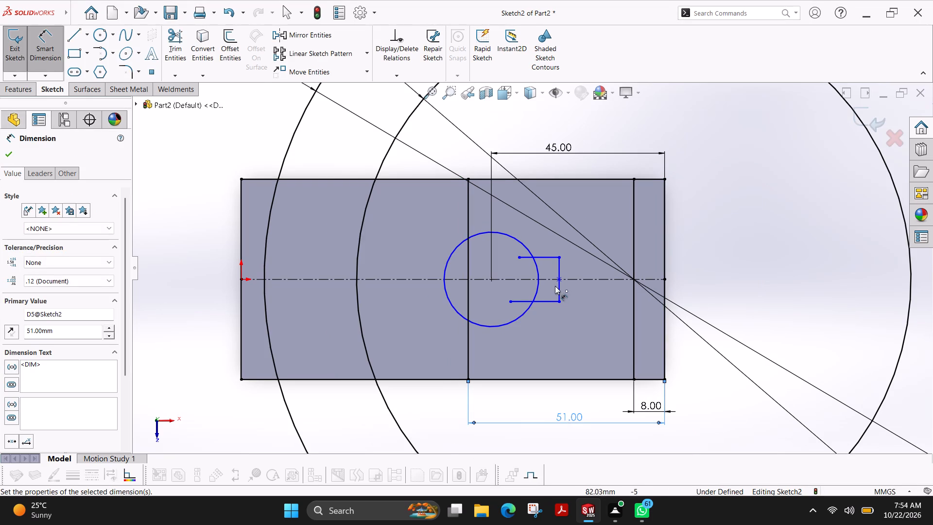
Dimension the small circle's diameter to 28 mm.
{"action": "scroll", "coordinate": [549, 269], "scroll_direction": "down", "scroll_amount": 1}
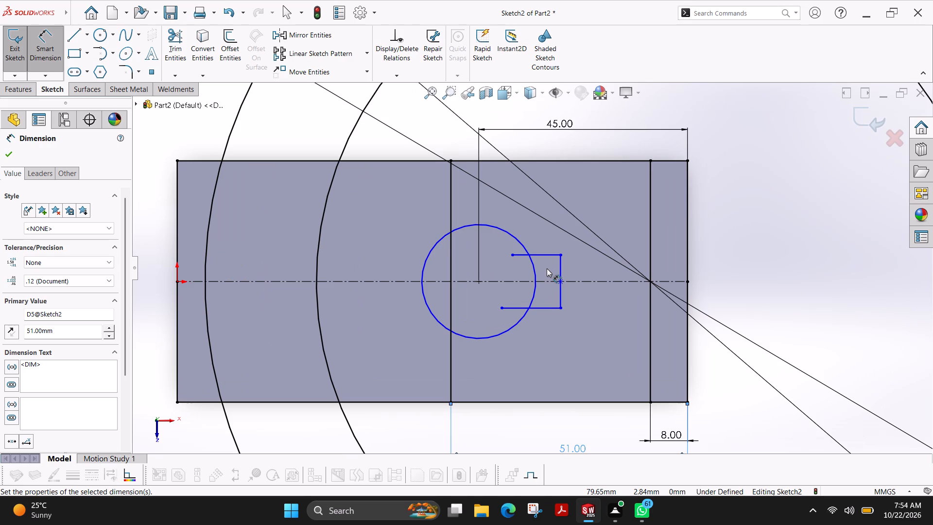
{"action": "left_click", "coordinate": [506, 231]}
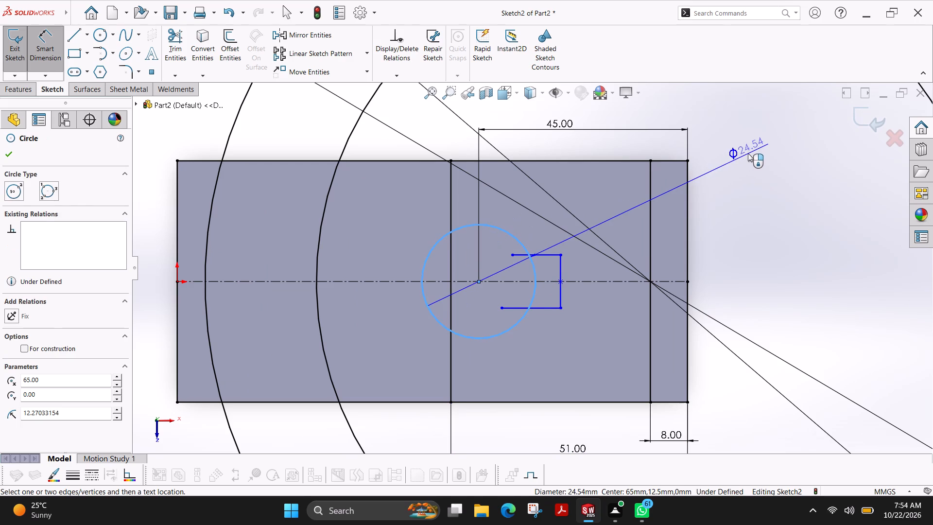
{"action": "left_click", "coordinate": [748, 153]}
{"action": "type", "text": "28"}
{"action": "key", "text": "Return"}
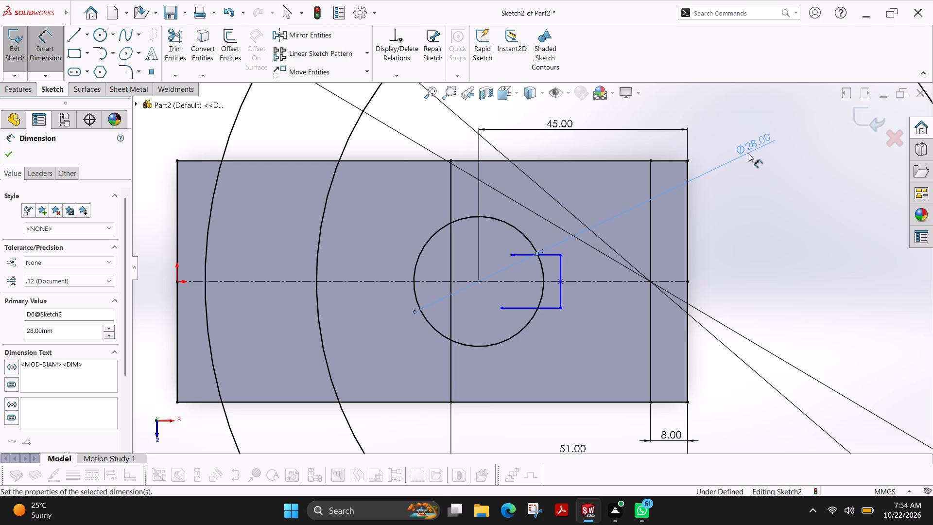
Dimension the distance from the 28 mm circle's centre to the keyway's vertical end line to 19 mm.
{"action": "left_click", "coordinate": [480, 281]}
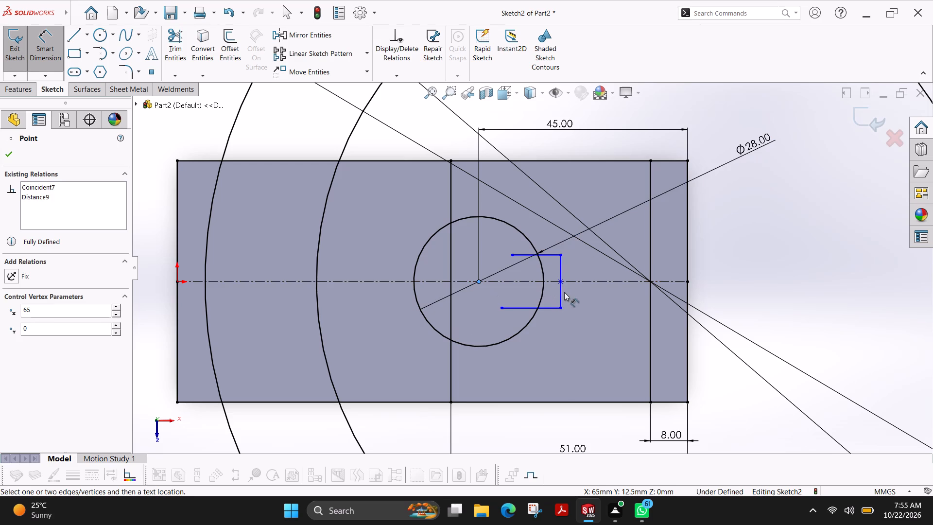
{"action": "left_click", "coordinate": [562, 292]}
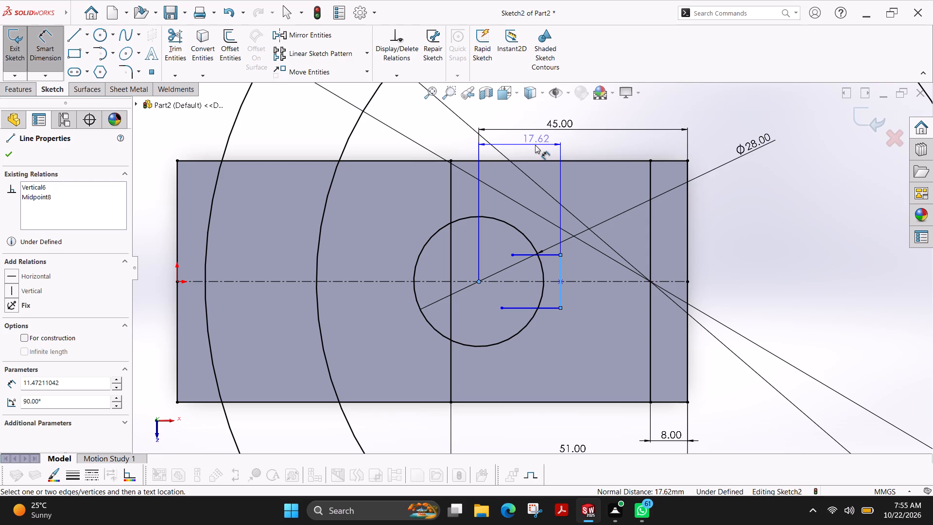
{"action": "left_click", "coordinate": [535, 145]}
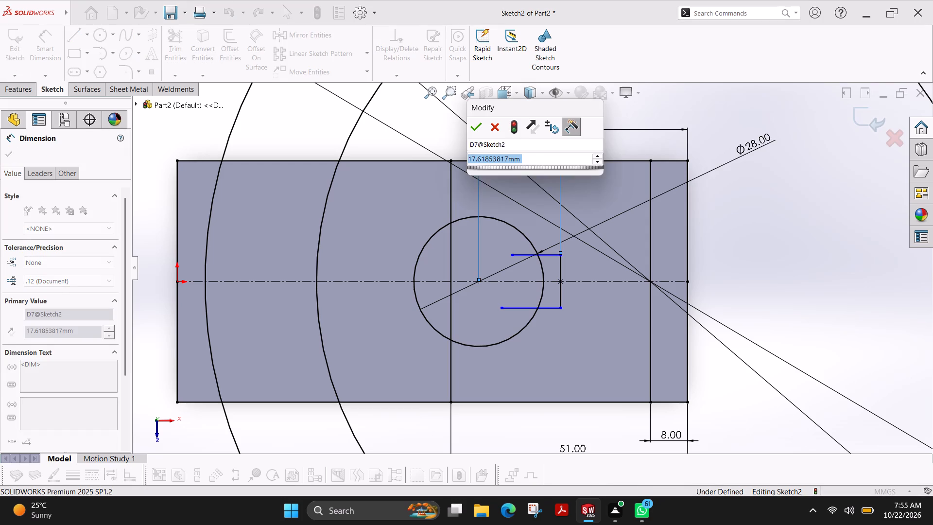
{"action": "type", "text": "19"}
{"action": "key", "text": "Return"}
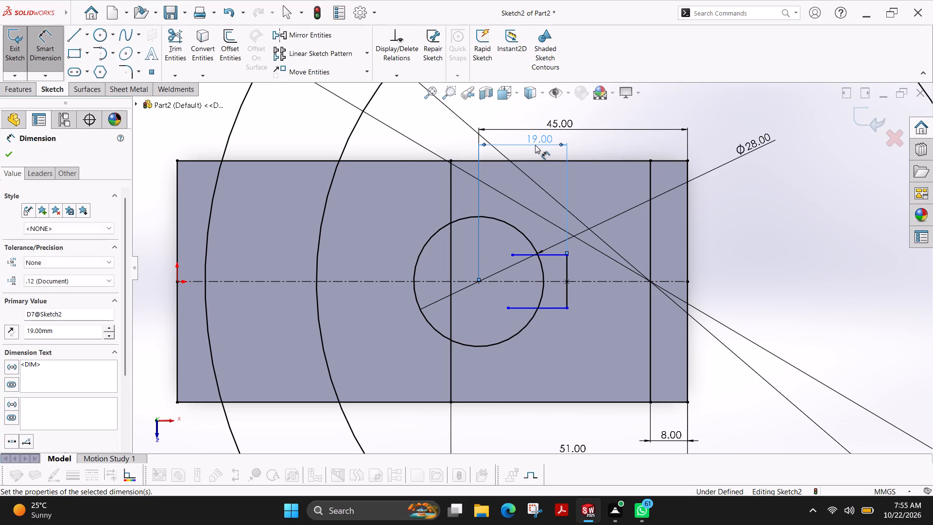
Dimension the keyway's vertical end line to a width of 8 mm.
{"action": "left_click", "coordinate": [568, 294]}
{"action": "left_click", "coordinate": [742, 284]}
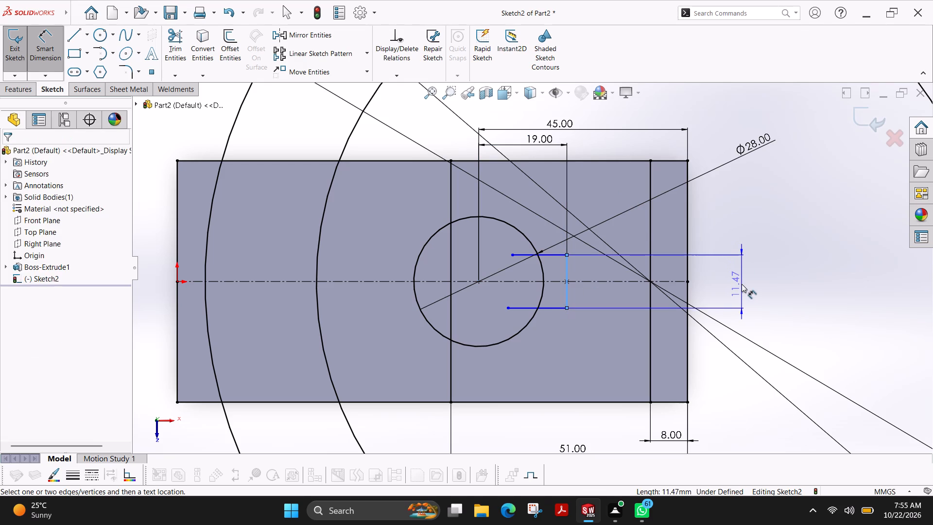
{"action": "key", "text": "8"}
{"action": "key", "text": "Return"}
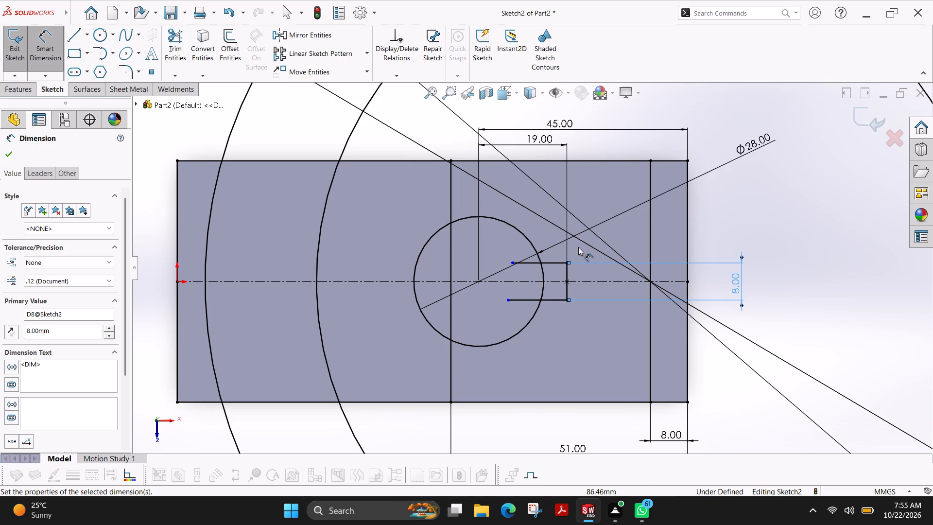
Trim the keyway lines inside the 28 mm circle and the circle's arc between them, leaving one open keyhole outline.
{"action": "left_click", "coordinate": [170, 38]}
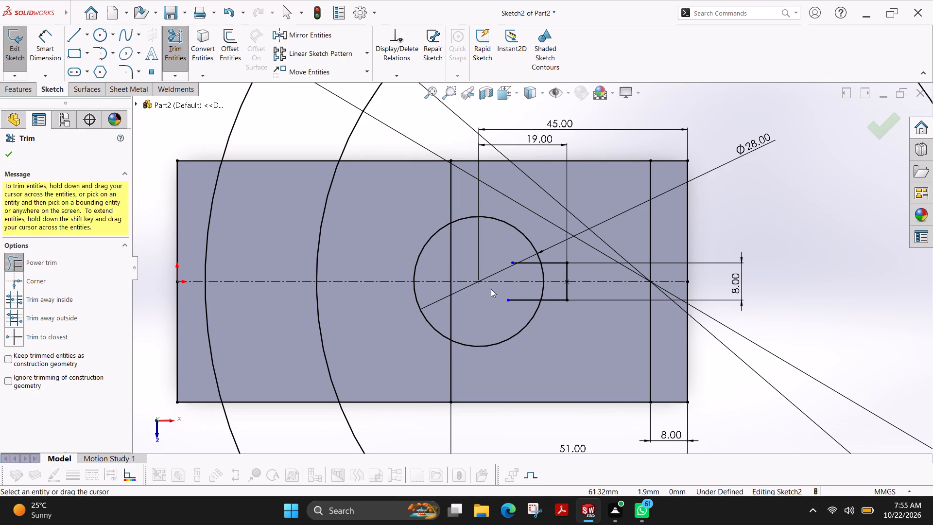
{"action": "left_click_drag", "start_coordinate": [512, 256], "coordinate": [522, 270]}
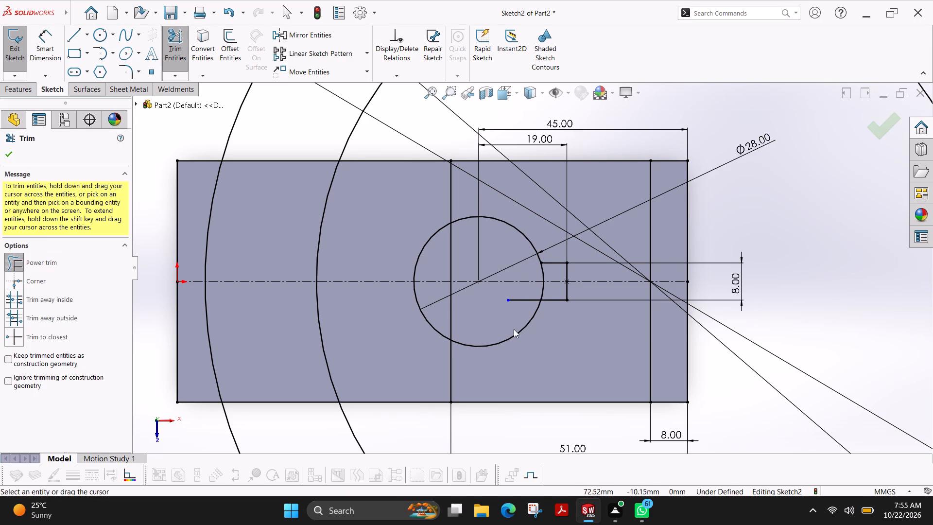
{"action": "left_click_drag", "start_coordinate": [518, 312], "coordinate": [526, 295]}
{"action": "scroll", "coordinate": [576, 274], "scroll_direction": "down", "scroll_amount": 2}
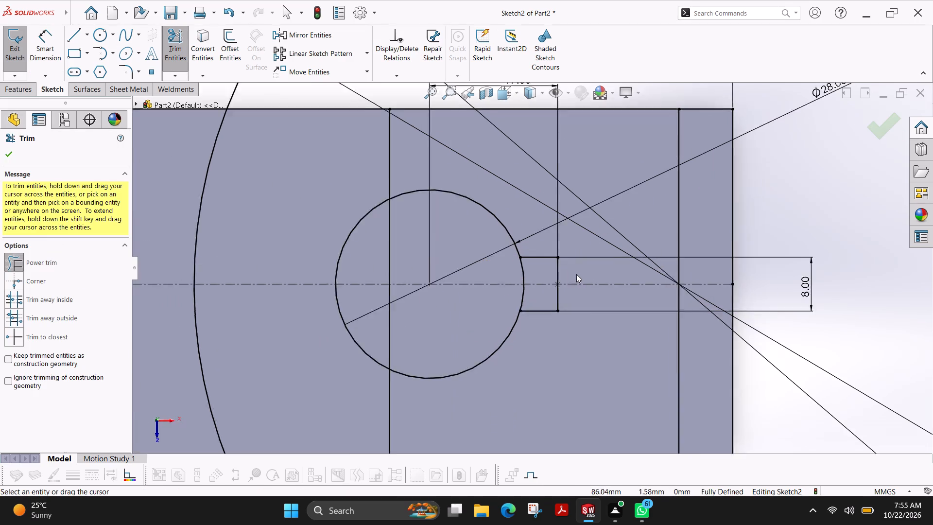
{"action": "scroll", "coordinate": [576, 274], "scroll_direction": "down", "scroll_amount": 2}
{"action": "left_click_drag", "start_coordinate": [479, 309], "coordinate": [511, 307]}
{"action": "left_click_drag", "start_coordinate": [519, 259], "coordinate": [496, 266]}
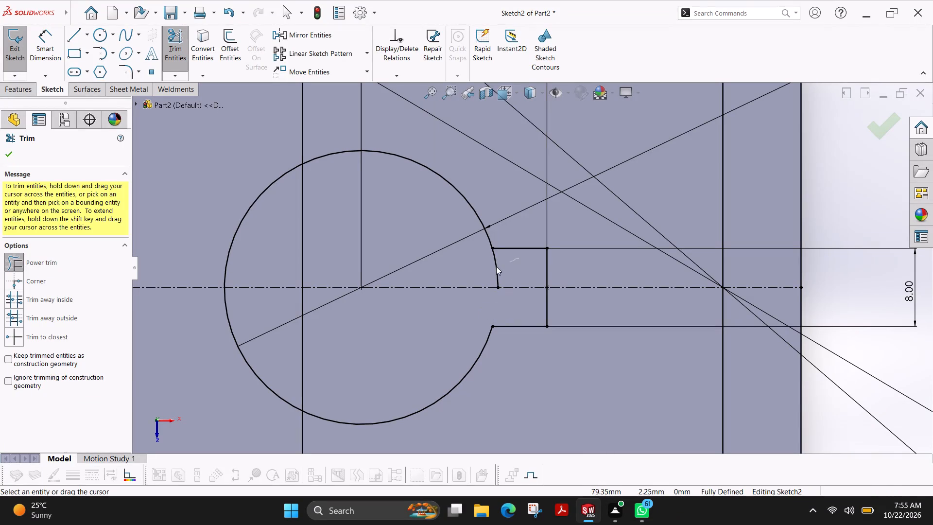
{"action": "left_click_drag", "start_coordinate": [496, 266], "coordinate": [484, 266]}
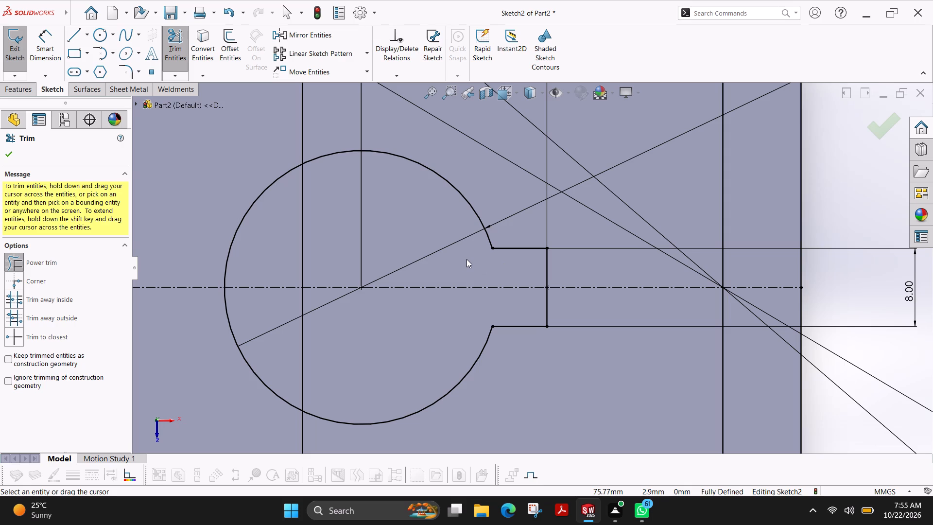
Trim away the portion of the vertical dividing line that lies inside the 28 mm circle.
{"action": "scroll", "coordinate": [487, 306], "scroll_direction": "up", "scroll_amount": 3}
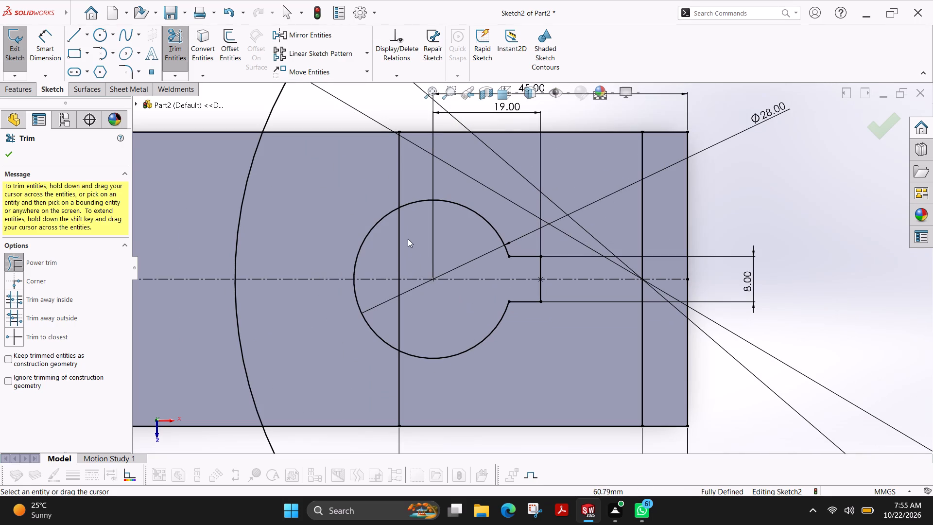
{"action": "left_click_drag", "start_coordinate": [408, 232], "coordinate": [389, 249]}
{"action": "left_click_drag", "start_coordinate": [387, 301], "coordinate": [403, 324]}
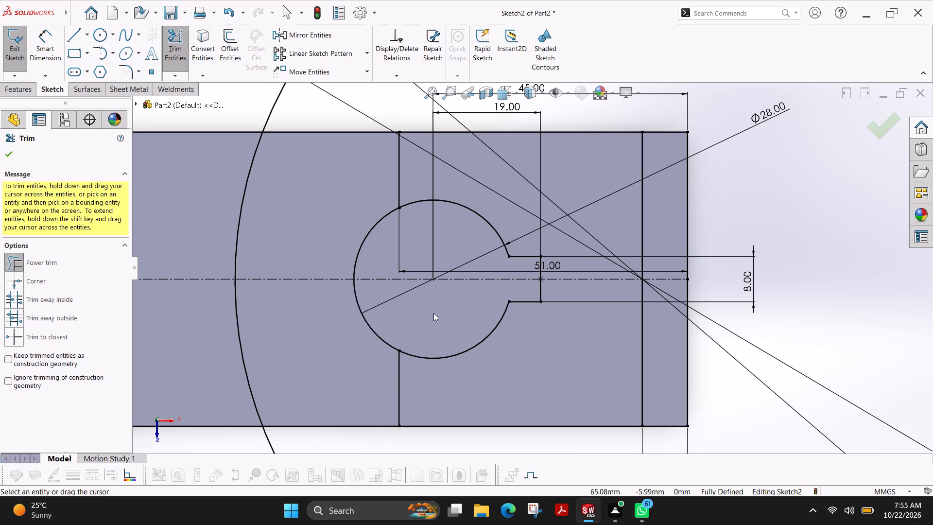
Trim the two large circles outside the block, keeping only their arcs across the left part of the face.
{"action": "scroll", "coordinate": [433, 313], "scroll_direction": "up", "scroll_amount": 1}
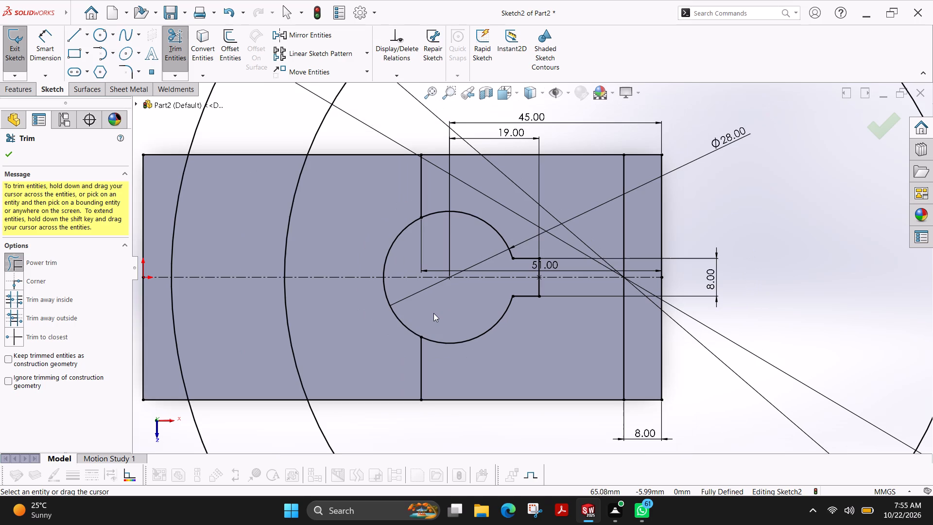
{"action": "scroll", "coordinate": [433, 313], "scroll_direction": "up", "scroll_amount": 1}
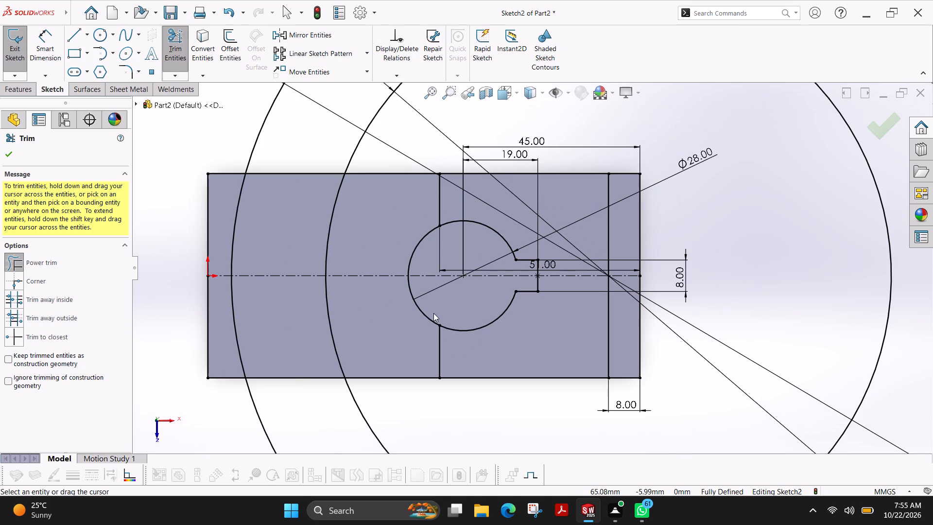
{"action": "scroll", "coordinate": [433, 313], "scroll_direction": "up", "scroll_amount": 2}
{"action": "left_click_drag", "start_coordinate": [320, 159], "coordinate": [415, 182]}
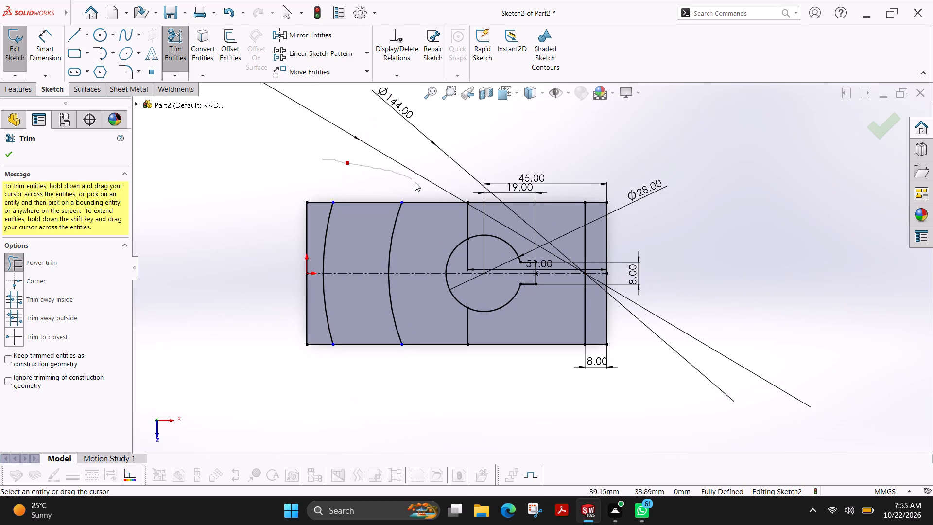
{"action": "left_click_drag", "start_coordinate": [415, 182], "coordinate": [418, 184]}
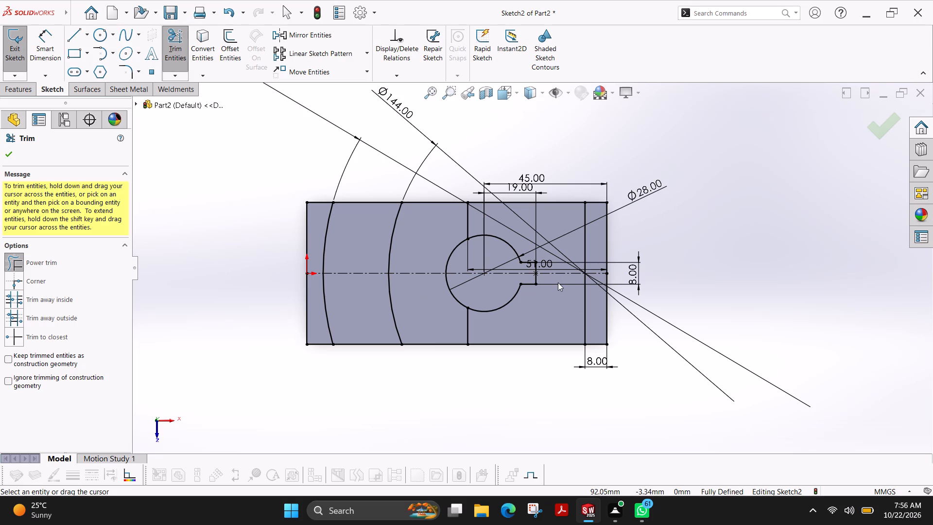
{"action": "scroll", "coordinate": [558, 283], "scroll_direction": "down", "scroll_amount": 1}
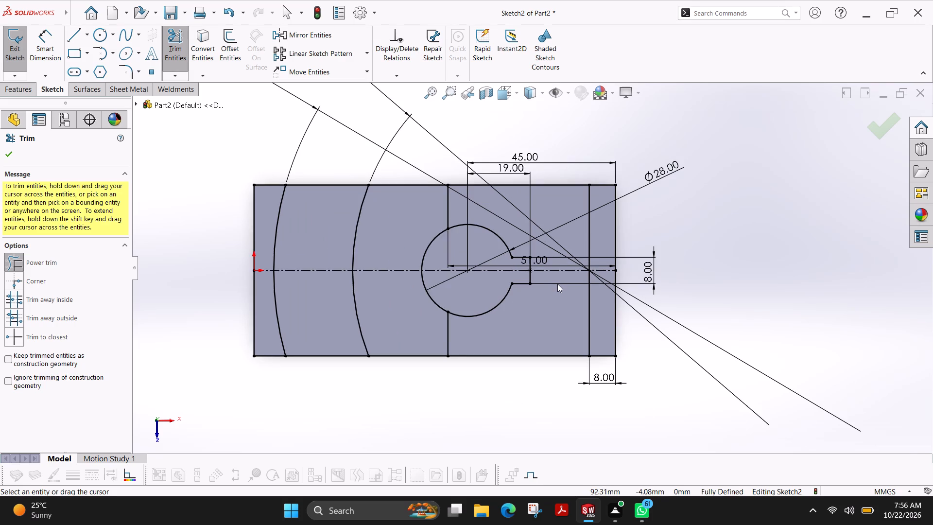
{"action": "scroll", "coordinate": [555, 285], "scroll_direction": "down", "scroll_amount": 1}
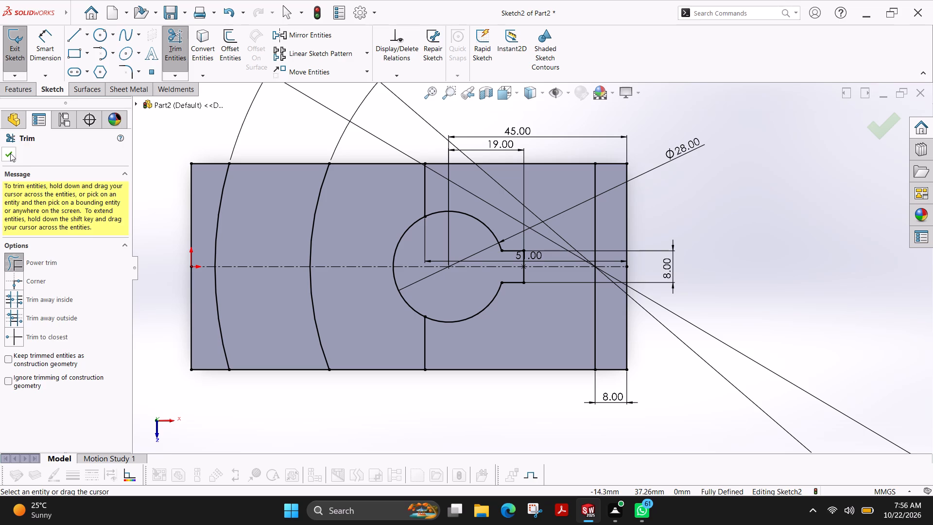
{"action": "left_click", "coordinate": [10, 153]}
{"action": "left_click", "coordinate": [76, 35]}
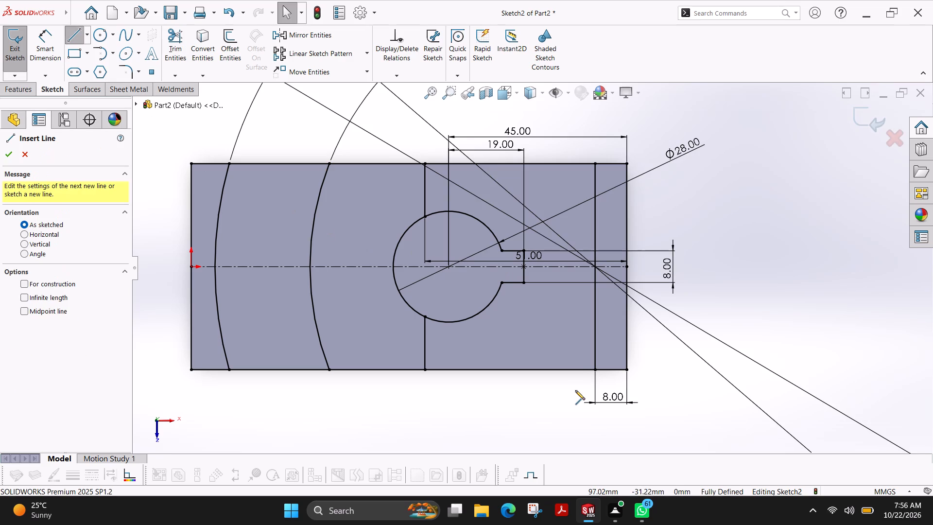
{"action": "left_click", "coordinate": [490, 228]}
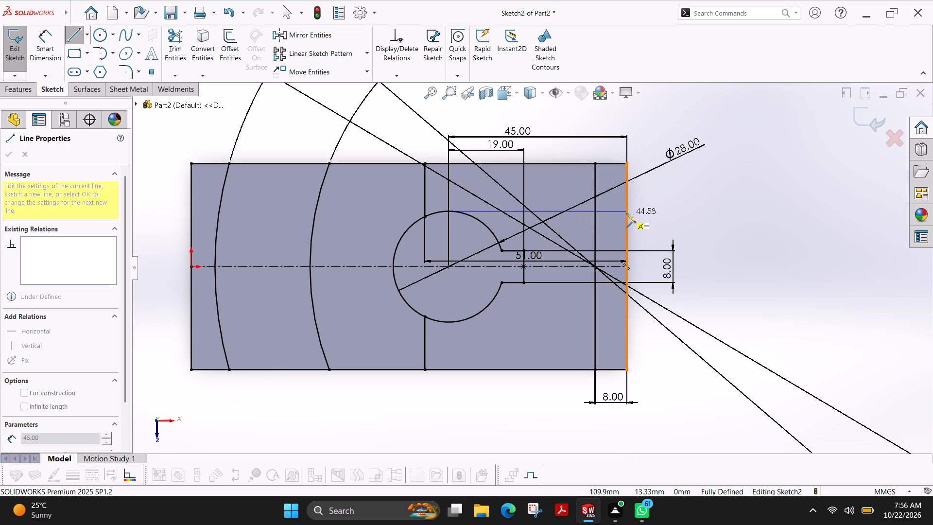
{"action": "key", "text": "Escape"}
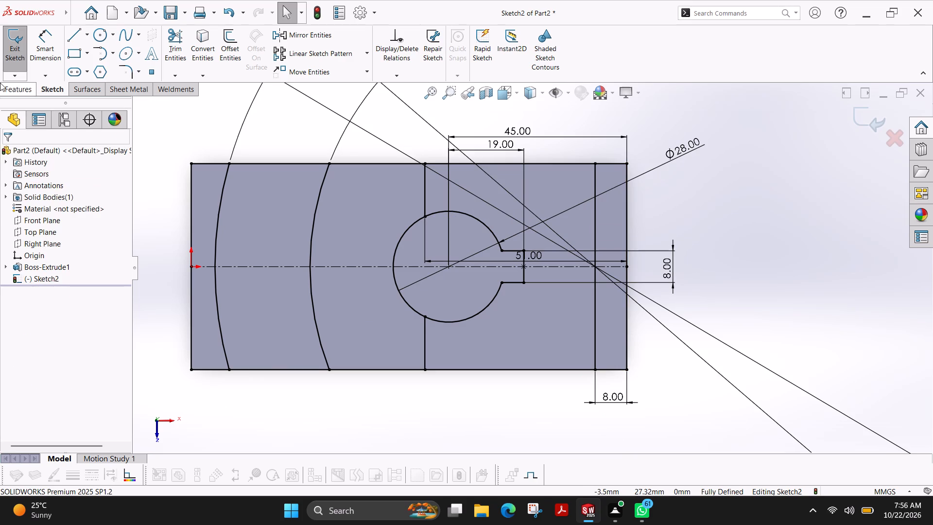
Draw two horizontal lines about 46 mm long, above and below the centreline, from inside the 28 mm hole past the block's right edge.
{"action": "left_click", "coordinate": [69, 43]}
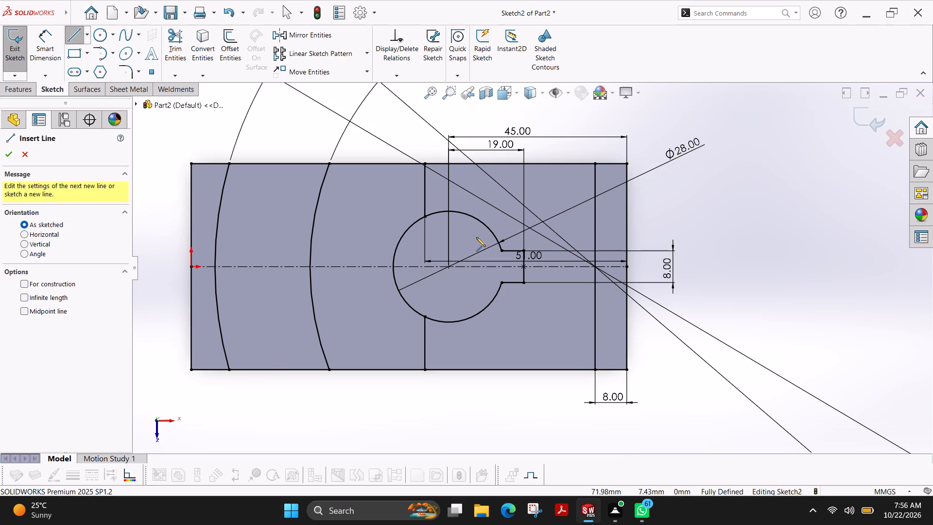
{"action": "left_click", "coordinate": [472, 236]}
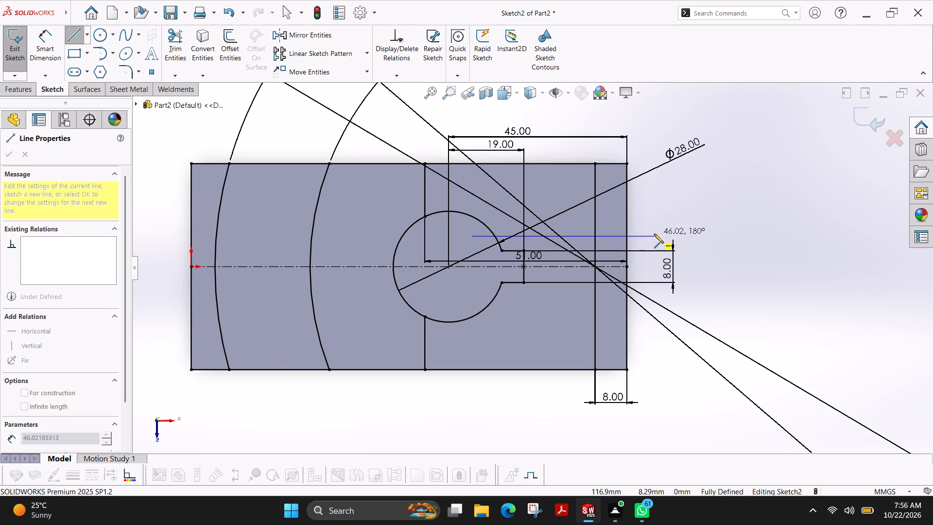
{"action": "left_click", "coordinate": [654, 234]}
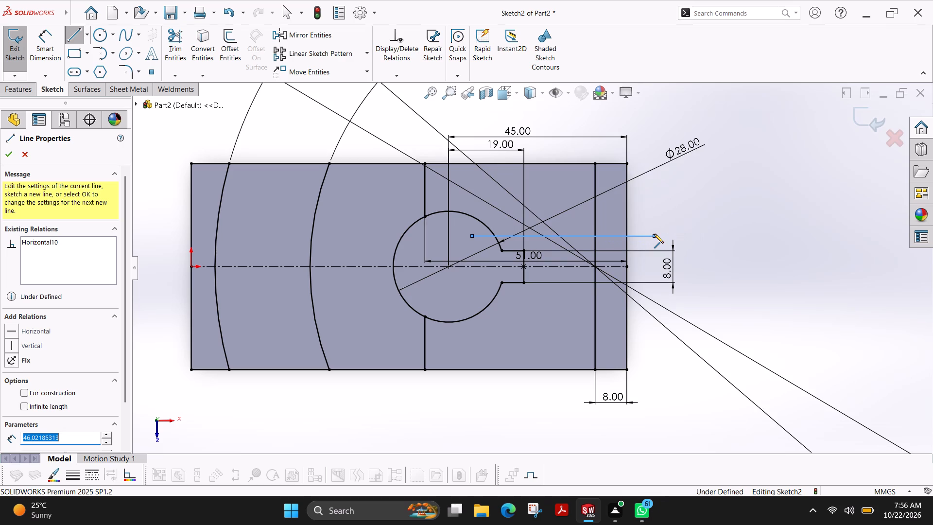
{"action": "key", "text": "Escape"}
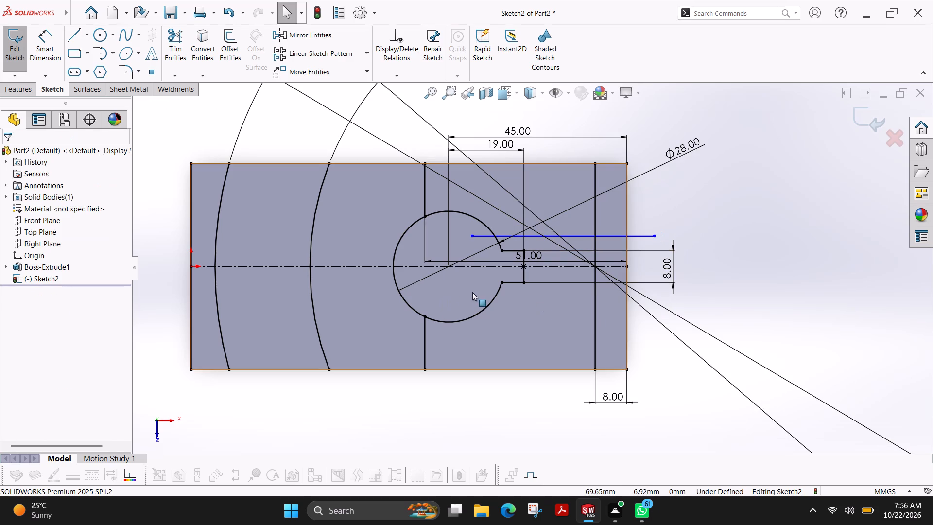
{"action": "left_click", "coordinate": [75, 38]}
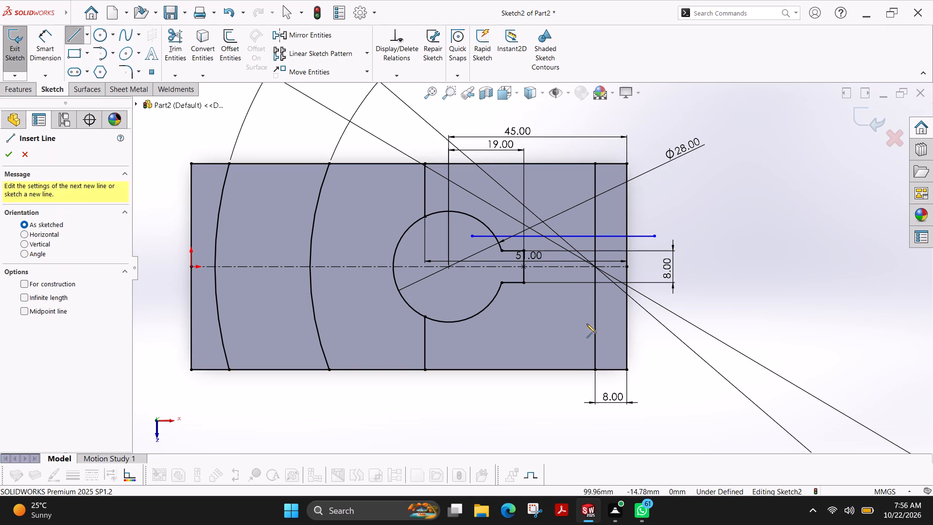
{"action": "left_click", "coordinate": [473, 296]}
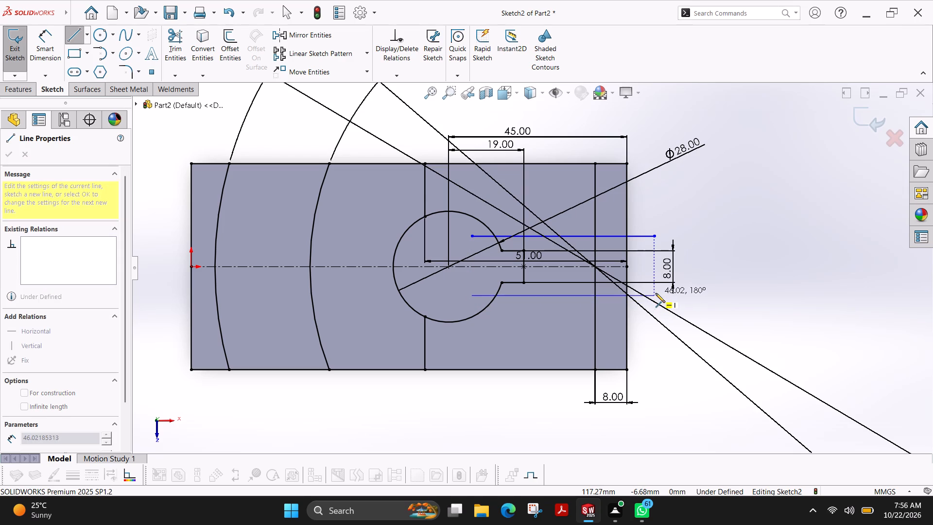
{"action": "left_click", "coordinate": [656, 294]}
{"action": "key", "text": "Escape"}
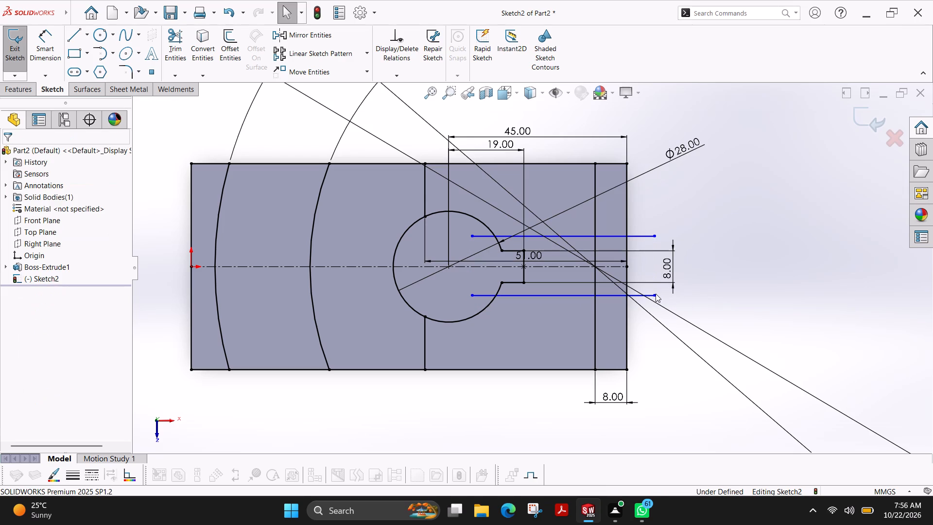
Dimension the distance from the centreline to the upper horizontal line to 11 mm.
{"action": "left_click", "coordinate": [45, 56]}
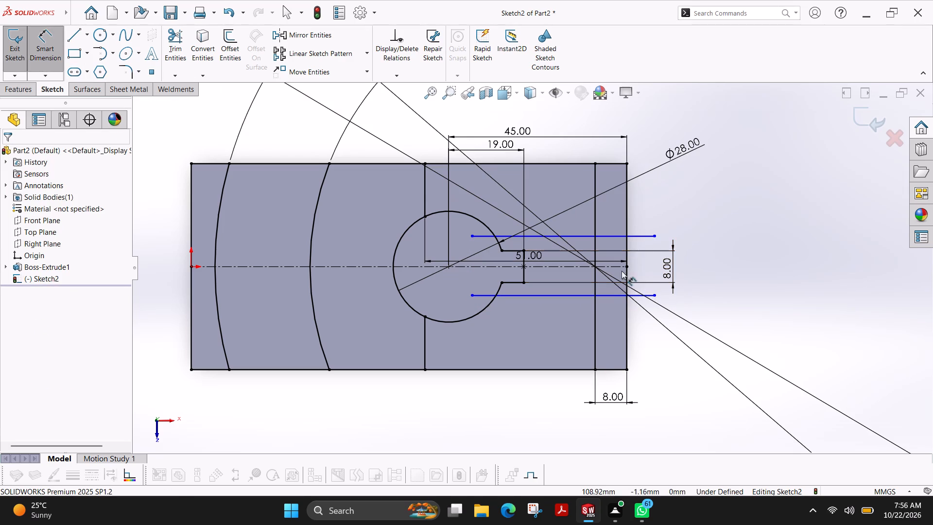
{"action": "left_click", "coordinate": [613, 266]}
{"action": "left_click", "coordinate": [613, 235]}
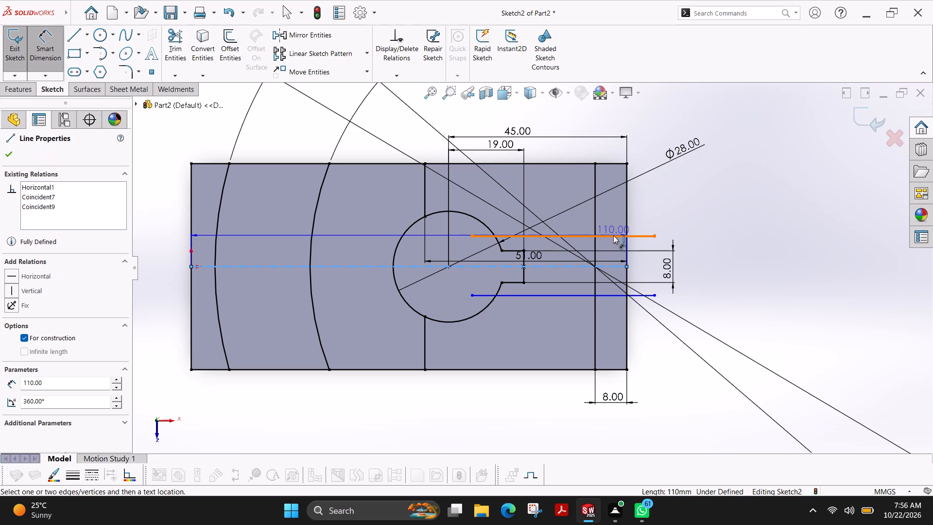
{"action": "left_click", "coordinate": [737, 250]}
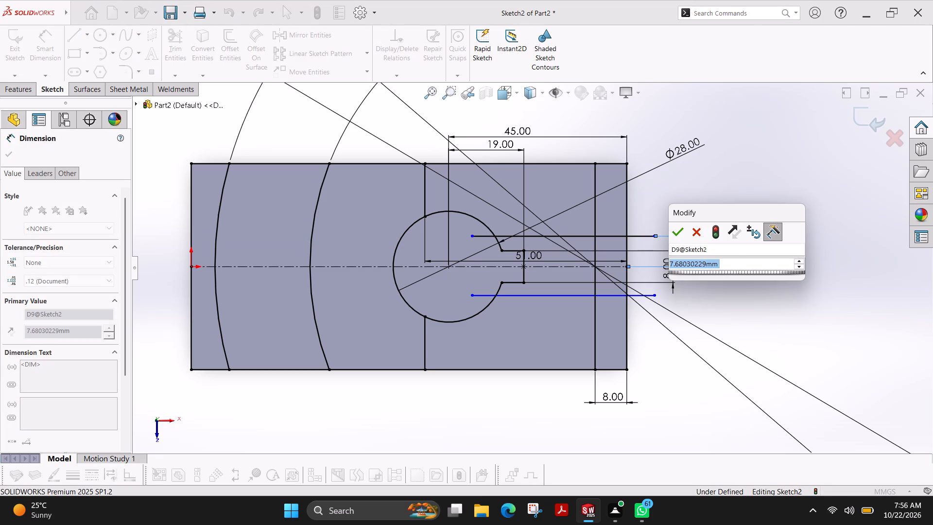
{"action": "type", "text": "11"}
{"action": "key", "text": "Return"}
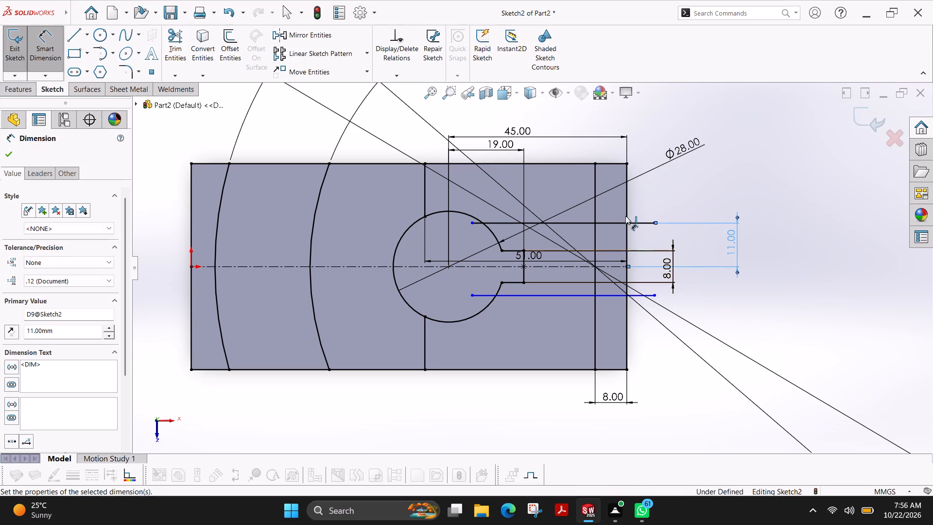
Dimension the distance between the upper and lower horizontal lines to 22 mm.
{"action": "left_click", "coordinate": [641, 220]}
{"action": "left_click", "coordinate": [643, 296]}
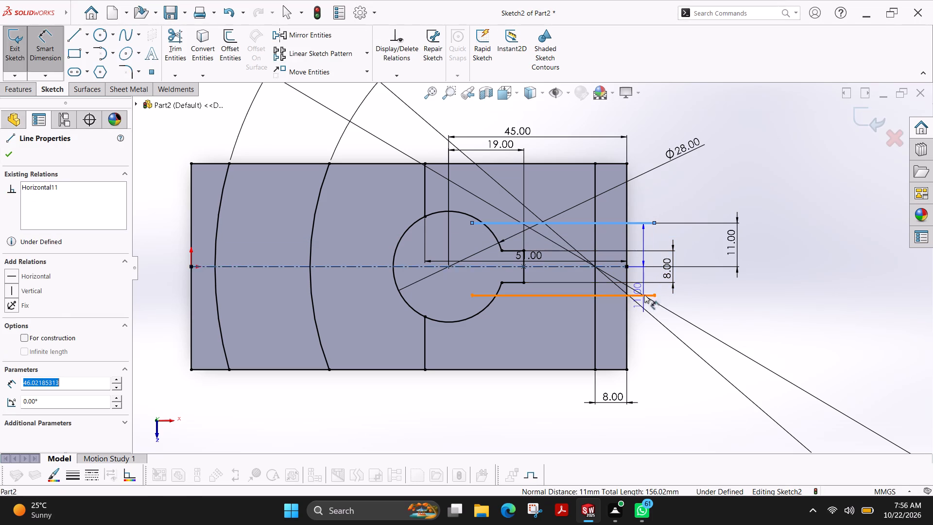
{"action": "left_click", "coordinate": [815, 264]}
{"action": "type", "text": "22"}
{"action": "key", "text": "Return"}
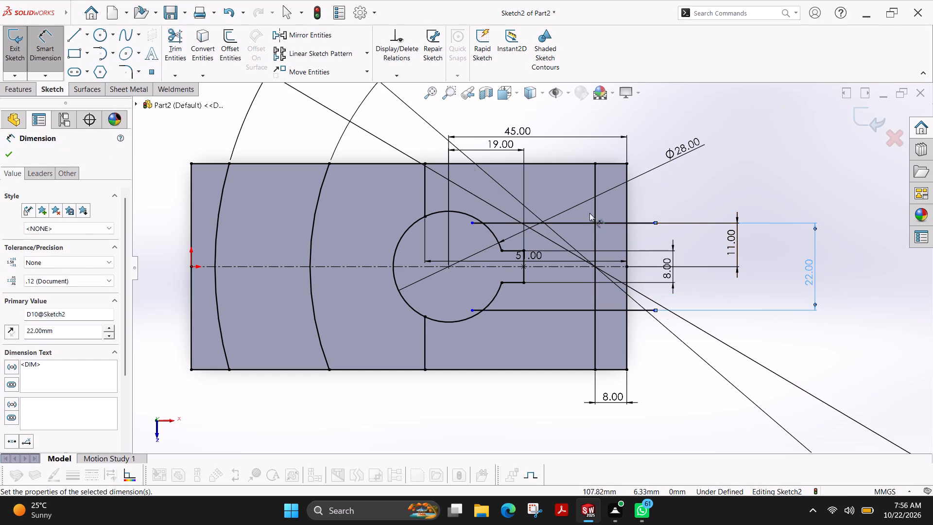
Trim the two horizontal slot lines where they extend past the block's right edge and inside the 28 mm hole.
{"action": "left_click", "coordinate": [307, 134]}
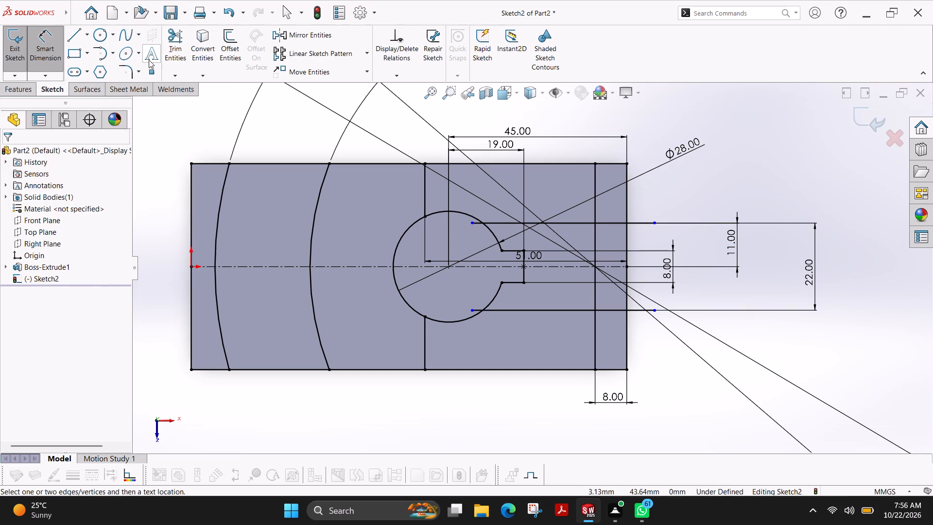
{"action": "left_click", "coordinate": [177, 58]}
{"action": "left_click_drag", "start_coordinate": [642, 211], "coordinate": [643, 228]}
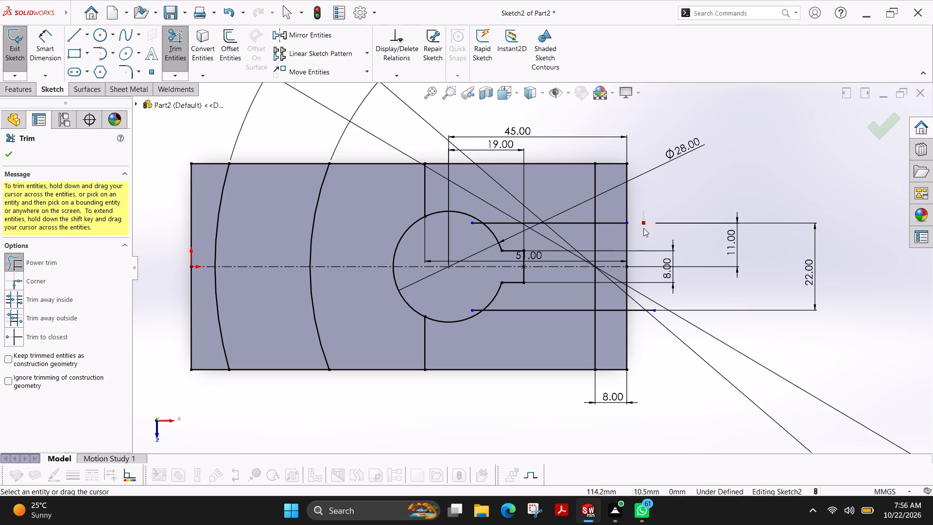
{"action": "left_click_drag", "start_coordinate": [643, 228], "coordinate": [643, 231]}
{"action": "left_click_drag", "start_coordinate": [646, 301], "coordinate": [643, 335]}
{"action": "scroll", "coordinate": [483, 300], "scroll_direction": "down", "scroll_amount": 3}
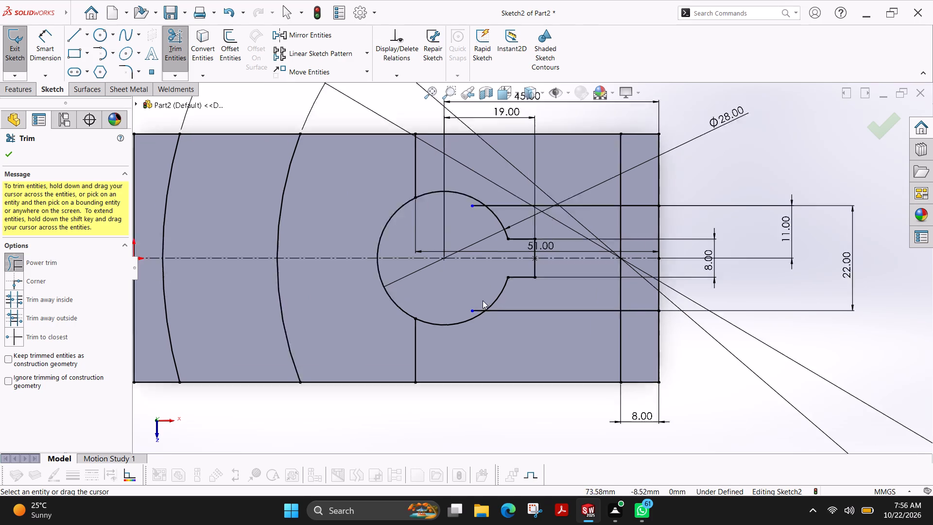
{"action": "scroll", "coordinate": [483, 300], "scroll_direction": "down", "scroll_amount": 3}
{"action": "left_click_drag", "start_coordinate": [487, 302], "coordinate": [471, 328]}
{"action": "scroll", "coordinate": [540, 180], "scroll_direction": "up", "scroll_amount": 2}
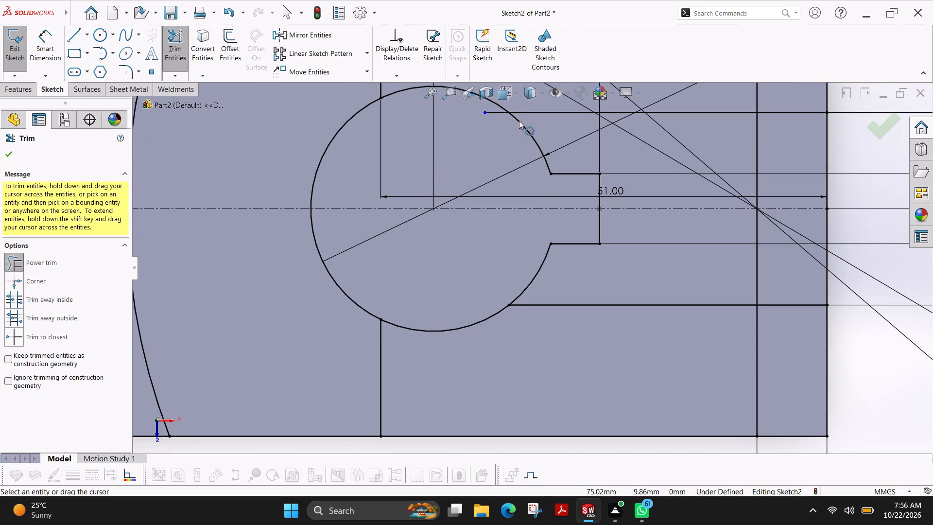
{"action": "scroll", "coordinate": [492, 108], "scroll_direction": "up", "scroll_amount": 2}
{"action": "left_click_drag", "start_coordinate": [496, 155], "coordinate": [502, 161]}
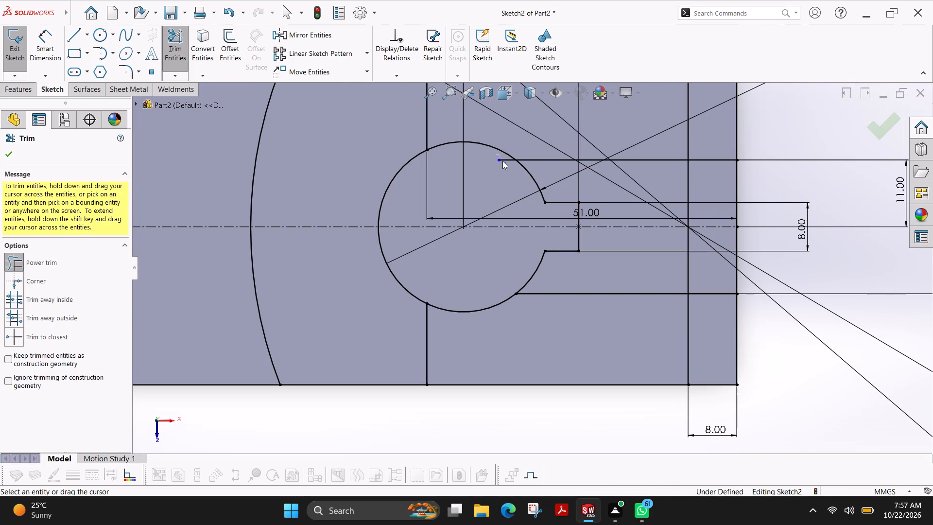
{"action": "left_click_drag", "start_coordinate": [502, 161], "coordinate": [506, 173]}
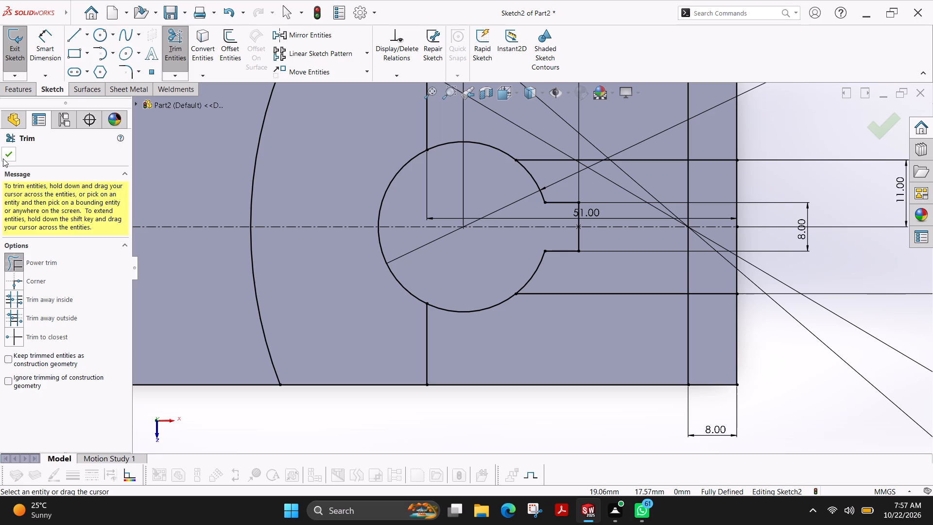
{"action": "left_click", "coordinate": [7, 158]}
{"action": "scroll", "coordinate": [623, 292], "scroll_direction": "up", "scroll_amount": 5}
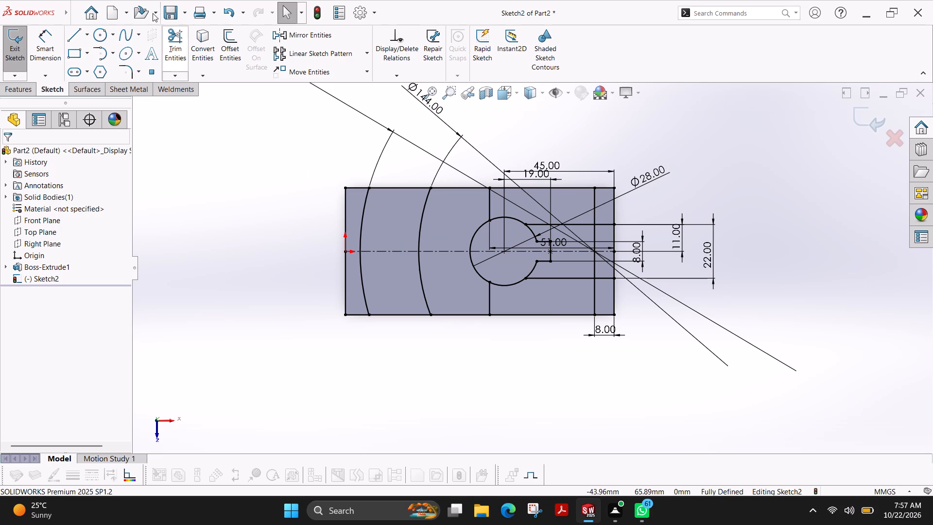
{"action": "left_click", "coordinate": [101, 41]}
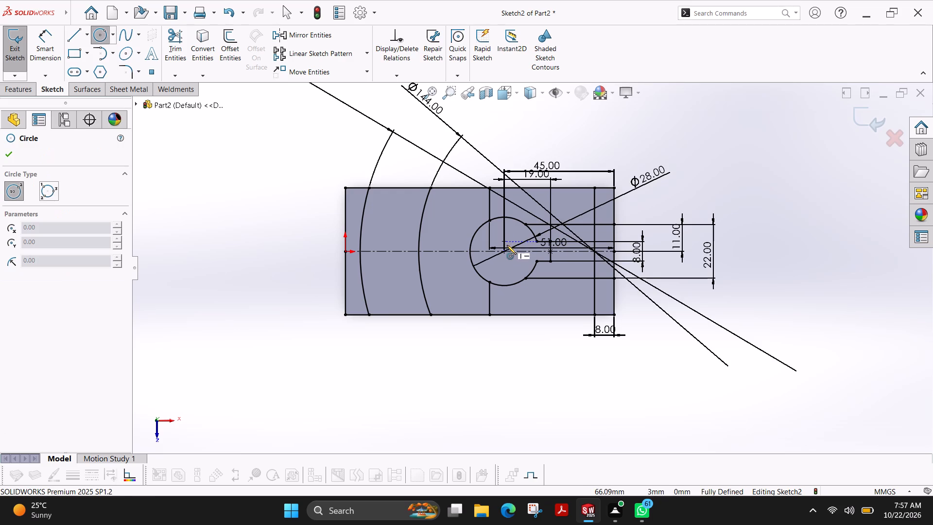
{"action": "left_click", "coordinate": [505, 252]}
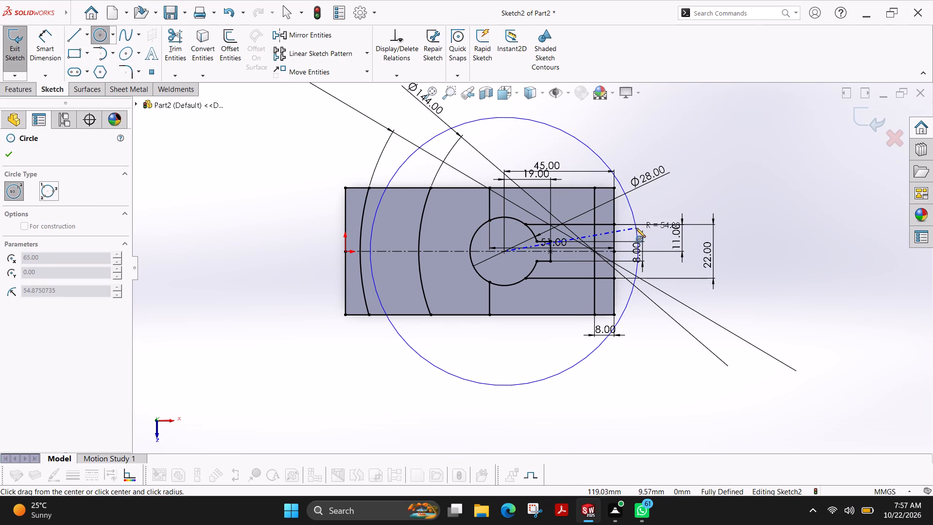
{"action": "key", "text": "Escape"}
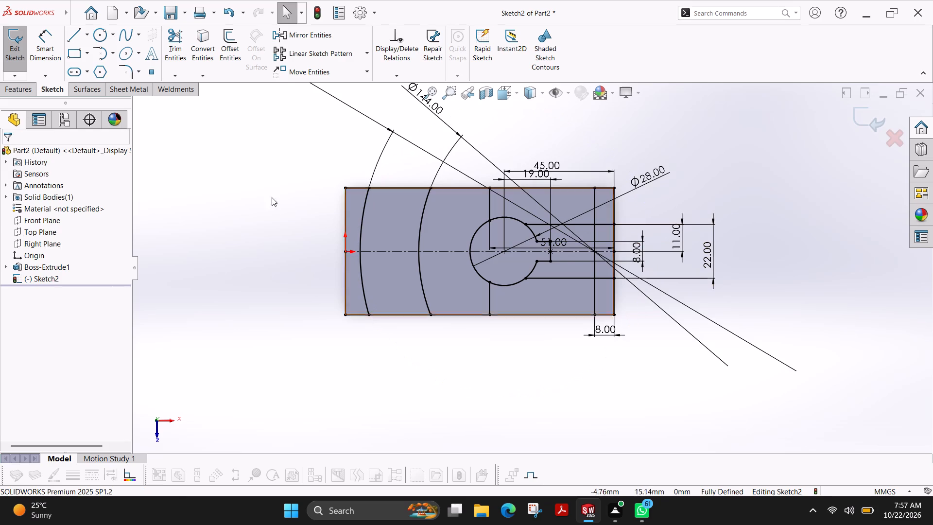
Draw a circle of about 85 mm radius centred where the centreline meets the vertical line 8 mm from the block's right edge.
{"action": "left_click", "coordinate": [99, 42]}
{"action": "scroll", "coordinate": [566, 230], "scroll_direction": "down", "scroll_amount": 4}
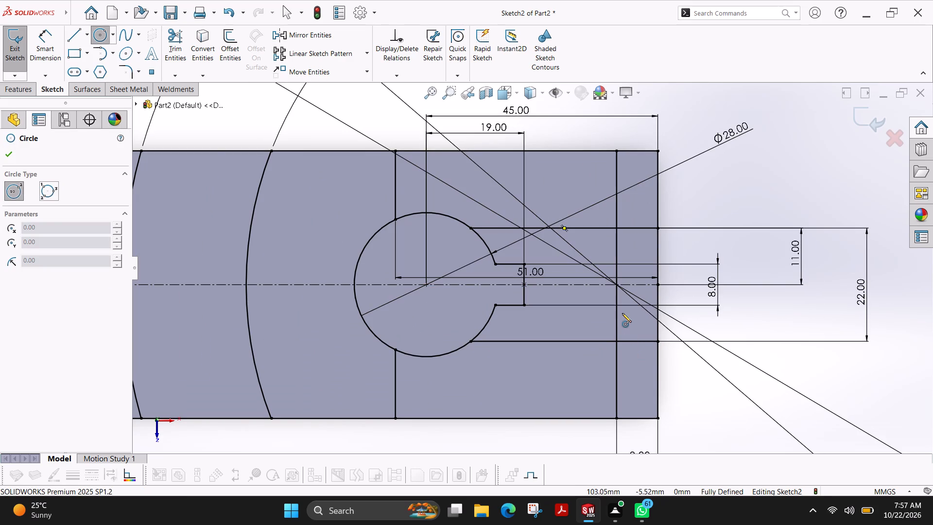
{"action": "left_click", "coordinate": [616, 286]}
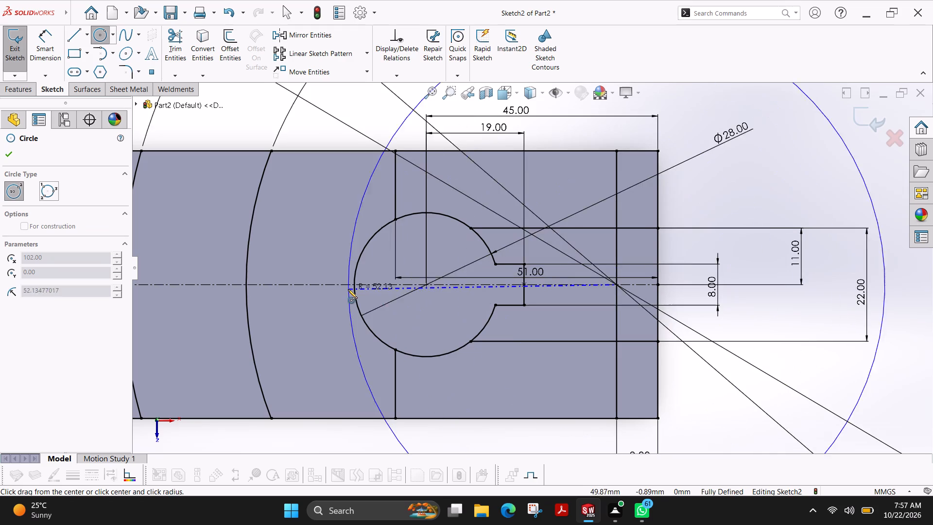
{"action": "scroll", "coordinate": [348, 289], "scroll_direction": "up", "scroll_amount": 1}
{"action": "scroll", "coordinate": [254, 271], "scroll_direction": "up", "scroll_amount": 2}
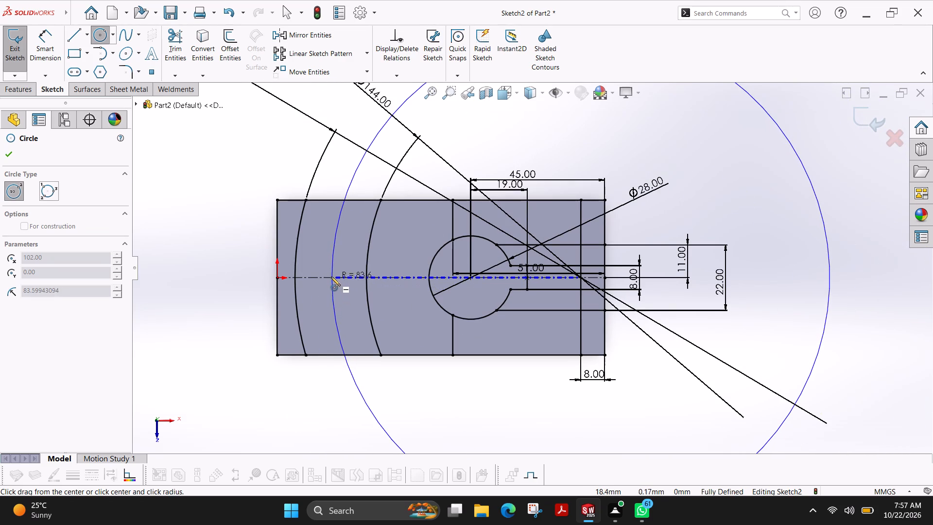
{"action": "left_click", "coordinate": [328, 297]}
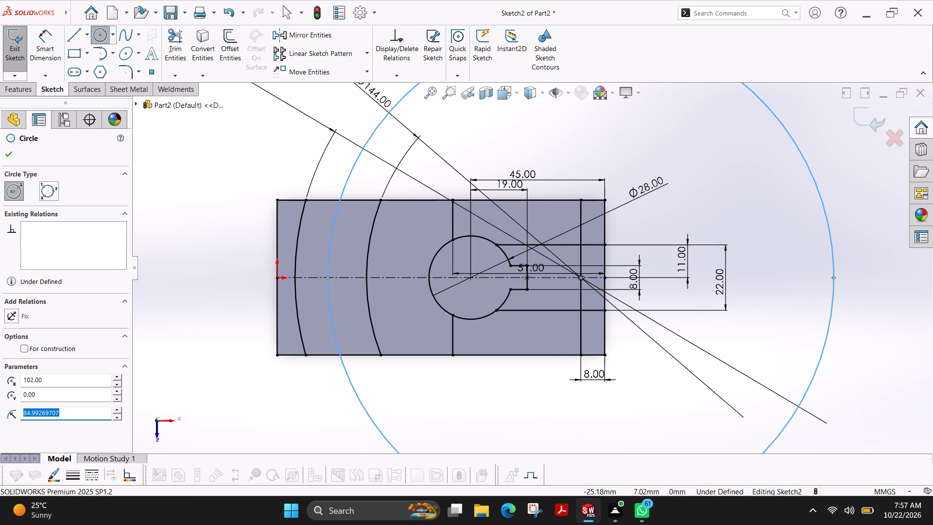
{"action": "left_click", "coordinate": [8, 157]}
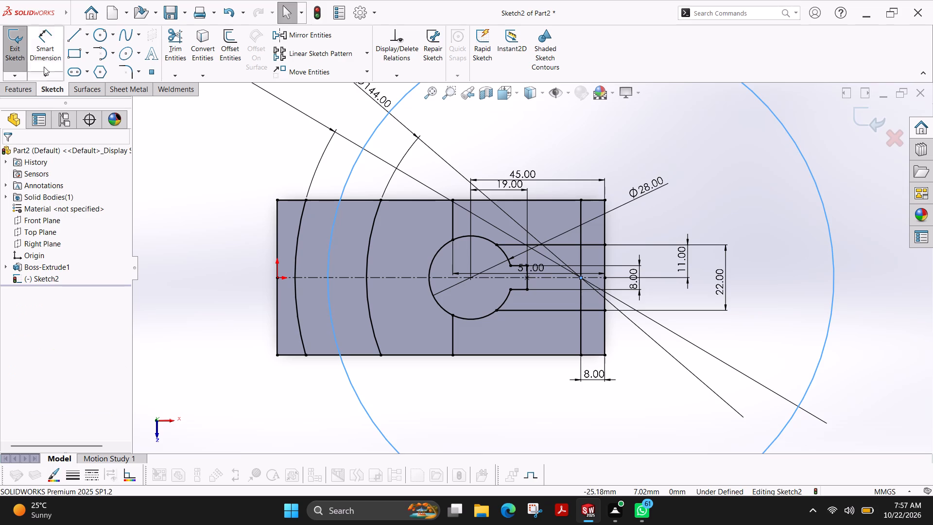
Dimension the new large circle's diameter to 170 mm.
{"action": "left_click", "coordinate": [43, 66]}
{"action": "scroll", "coordinate": [415, 196], "scroll_direction": "up", "scroll_amount": 1}
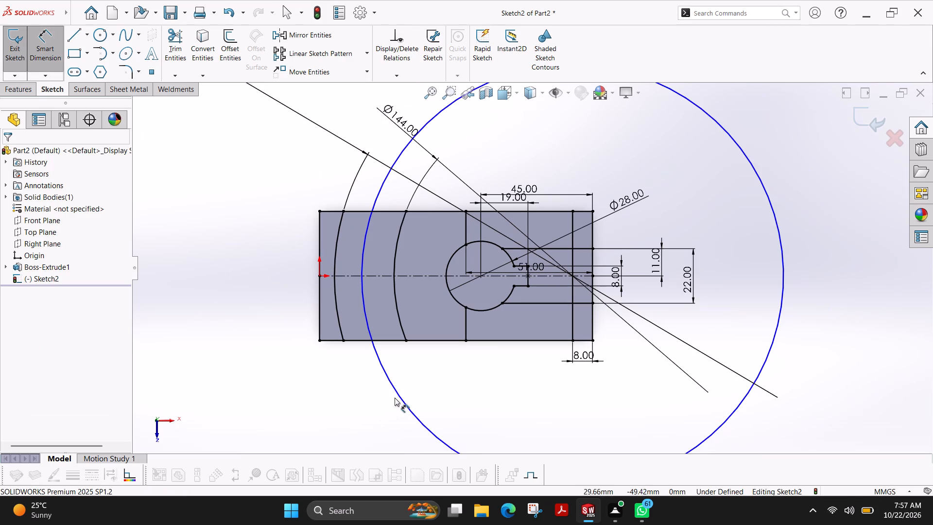
{"action": "left_click", "coordinate": [397, 396]}
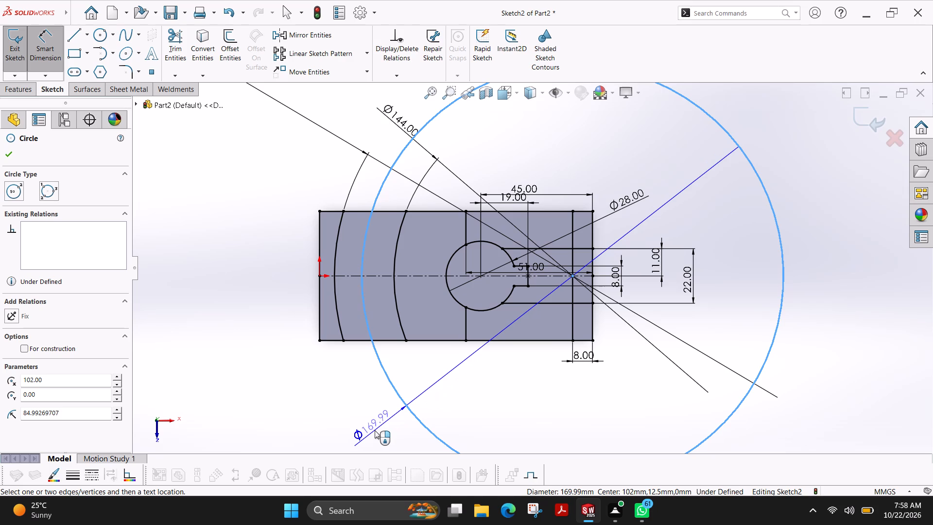
{"action": "left_click", "coordinate": [375, 430]}
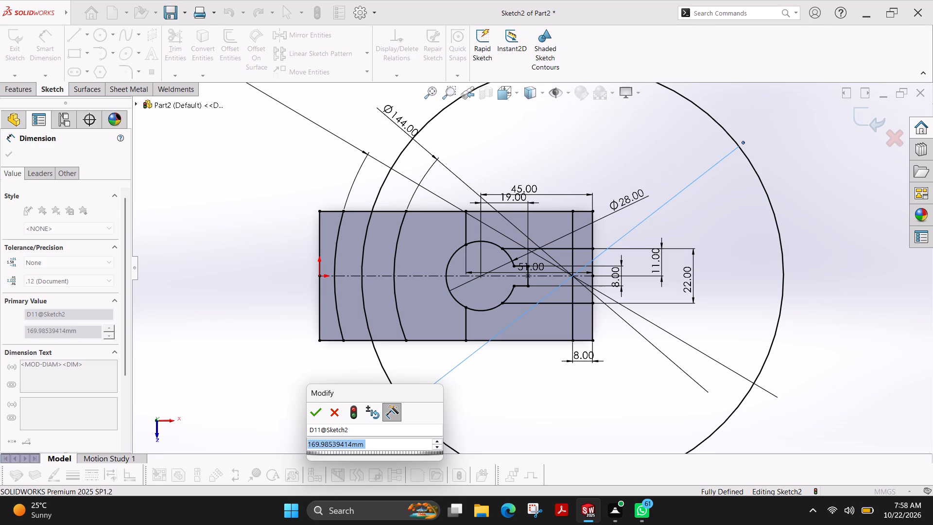
{"action": "type", "text": "170"}
{"action": "key", "text": "Return"}
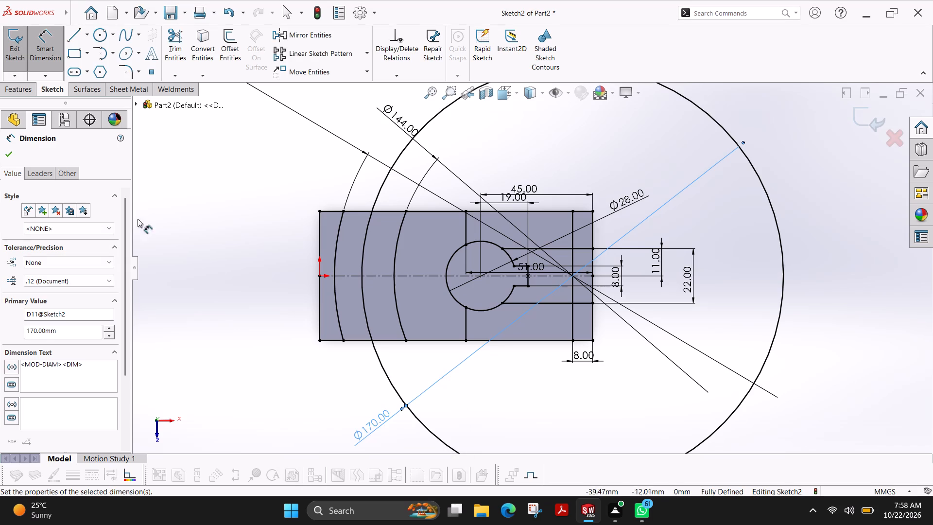
{"action": "left_click", "coordinate": [9, 150]}
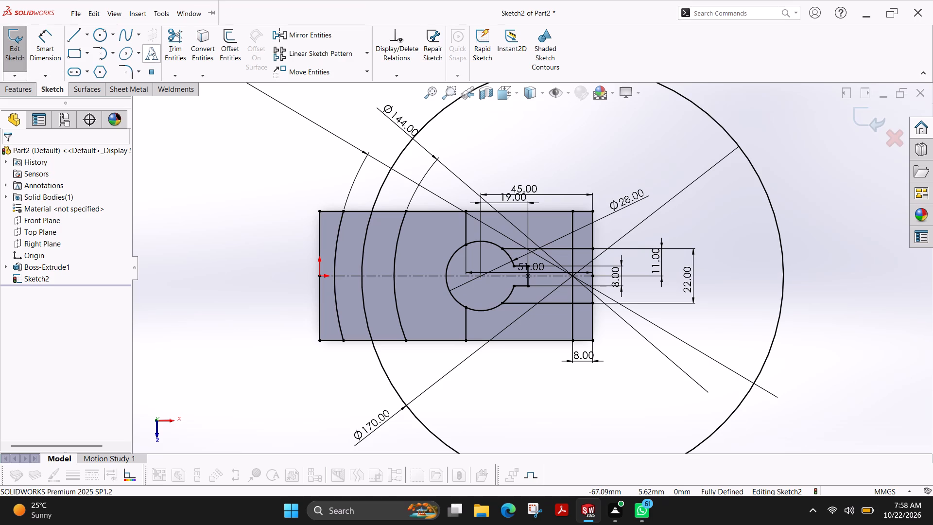
Trim away the 170 mm circle's arc inside the left part of the block, above and below the centreline.
{"action": "left_click", "coordinate": [172, 41]}
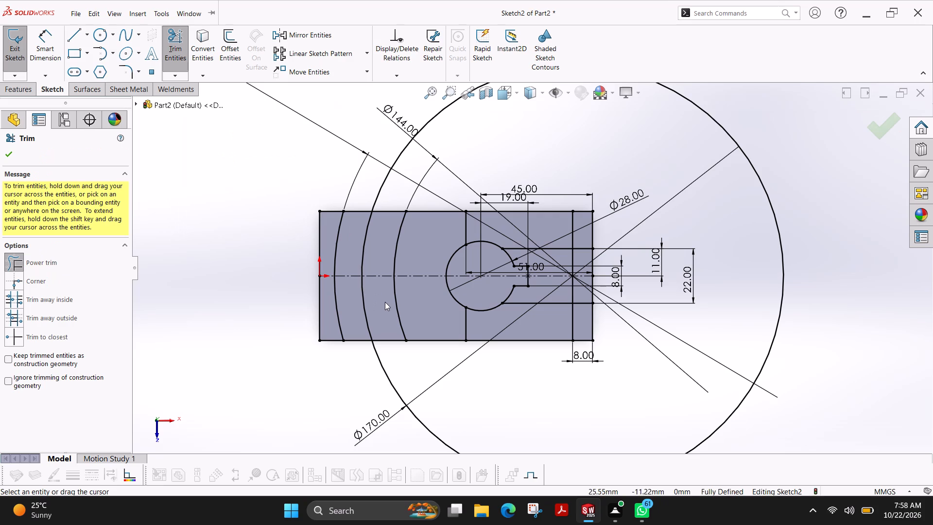
{"action": "left_click_drag", "start_coordinate": [383, 302], "coordinate": [359, 305]}
{"action": "left_click_drag", "start_coordinate": [374, 246], "coordinate": [362, 245]}
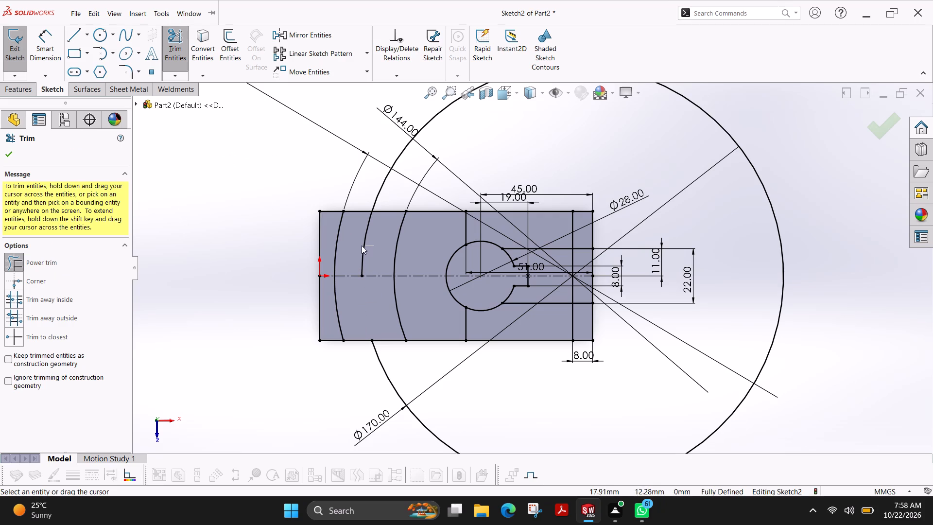
{"action": "left_click_drag", "start_coordinate": [362, 245], "coordinate": [358, 244]}
{"action": "left_click", "coordinate": [7, 155]}
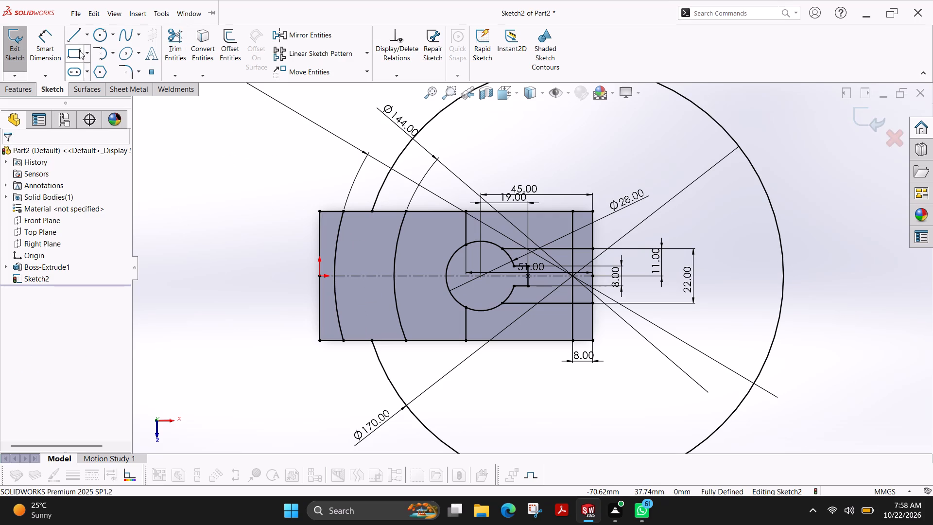
Draw a 52 mm vertical line across the block, joining the 170 mm circle's two trimmed ends on its upper and lower edges.
{"action": "left_click", "coordinate": [67, 38]}
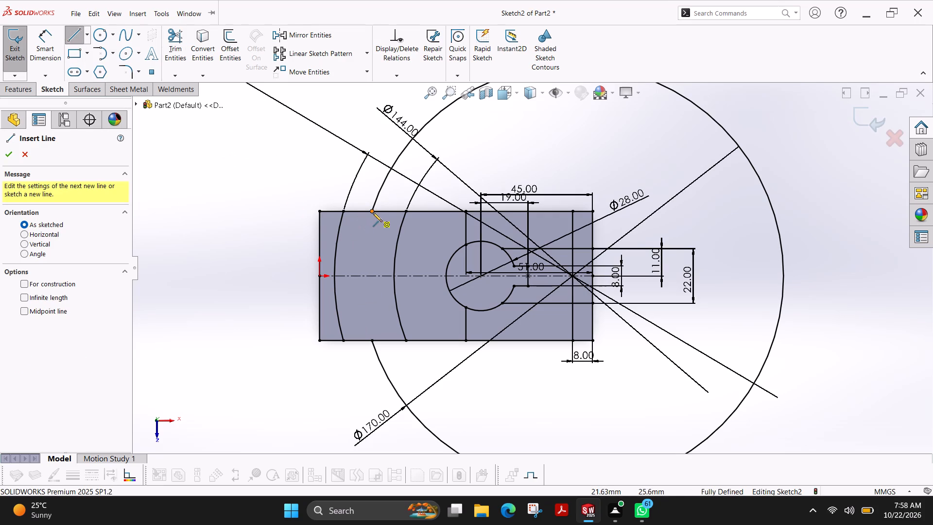
{"action": "left_click", "coordinate": [373, 212]}
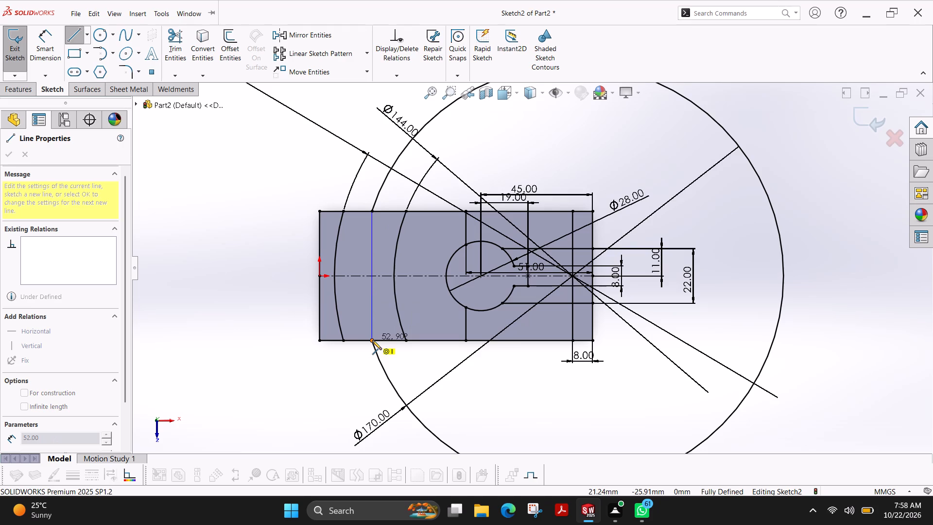
{"action": "left_click", "coordinate": [372, 340]}
{"action": "key", "text": "Escape"}
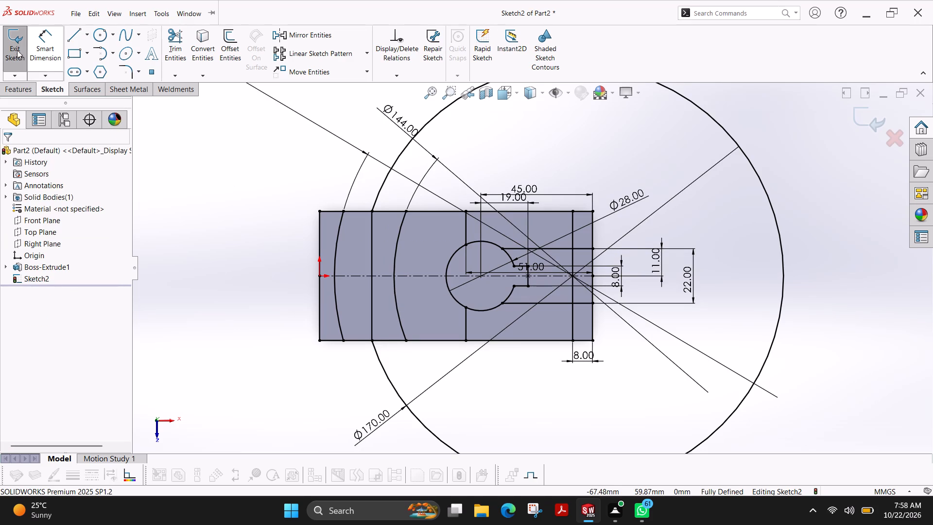
Trim away the remaining part of the 170 mm circle outside the block.
{"action": "left_click", "coordinate": [171, 47]}
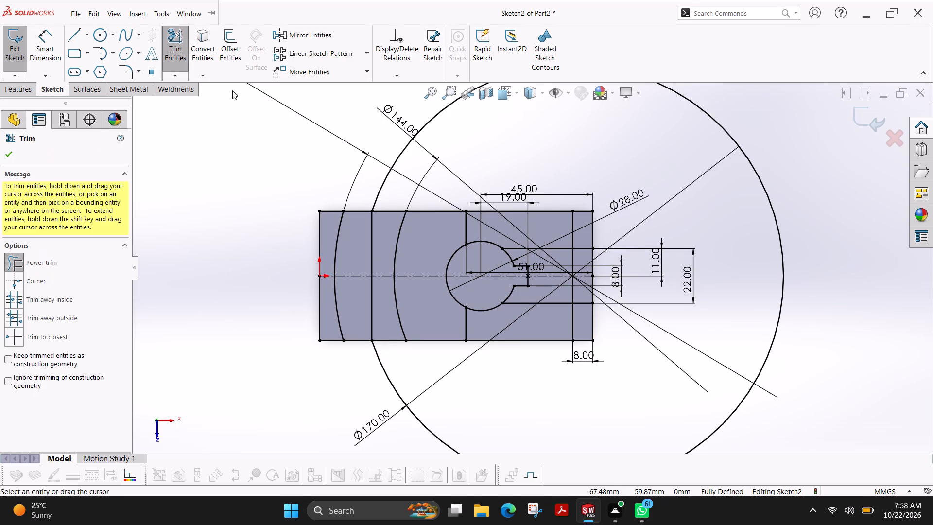
{"action": "left_click_drag", "start_coordinate": [373, 186], "coordinate": [385, 185]}
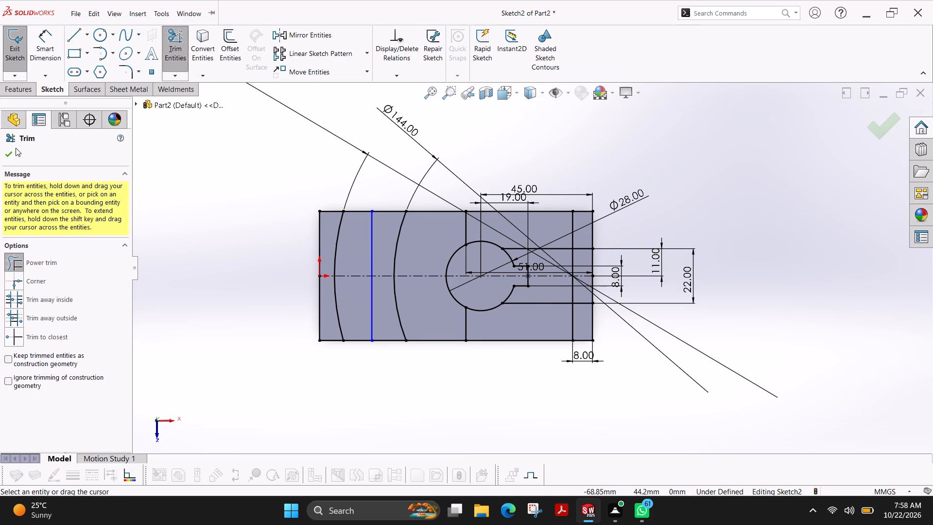
{"action": "left_click", "coordinate": [13, 150]}
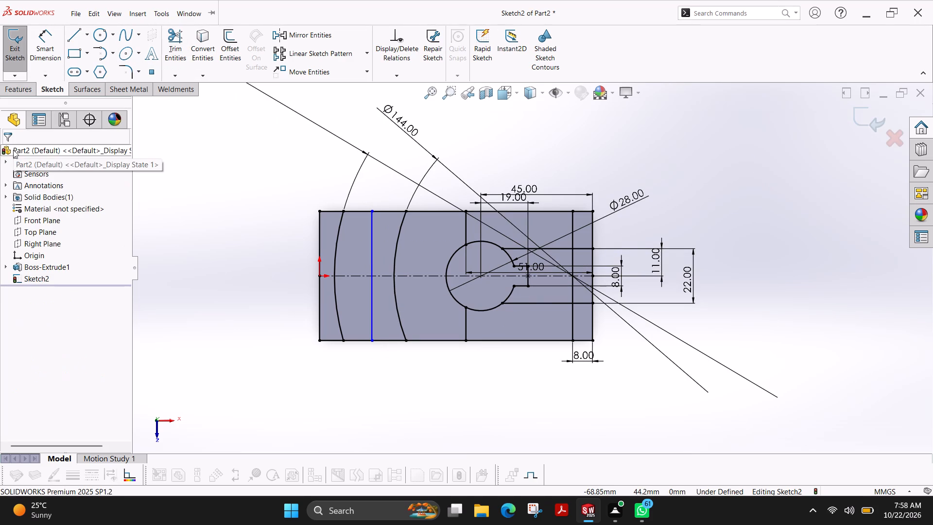
Draw two angled lines from the 28 mm hole's centre past the block's left edge, one upward about 85 mm, one downward about 92 mm.
{"action": "left_click", "coordinate": [79, 36]}
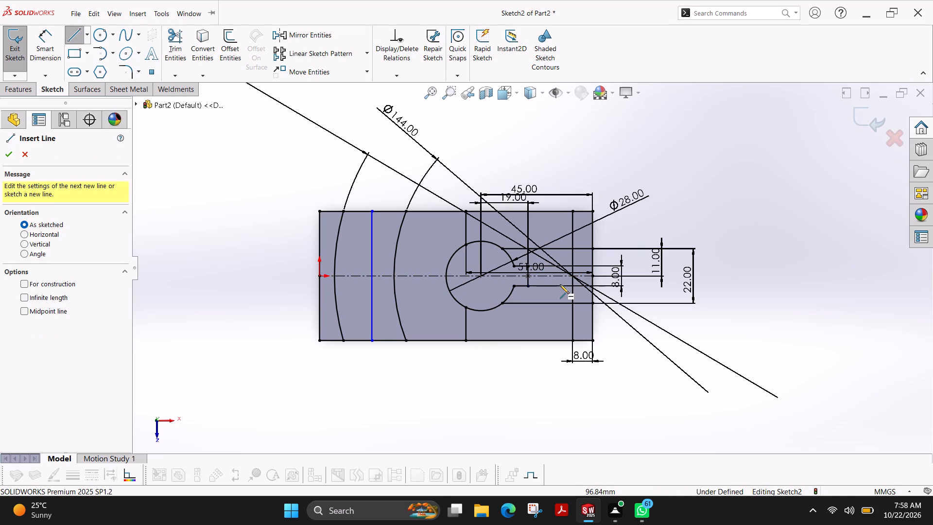
{"action": "left_click", "coordinate": [481, 278]}
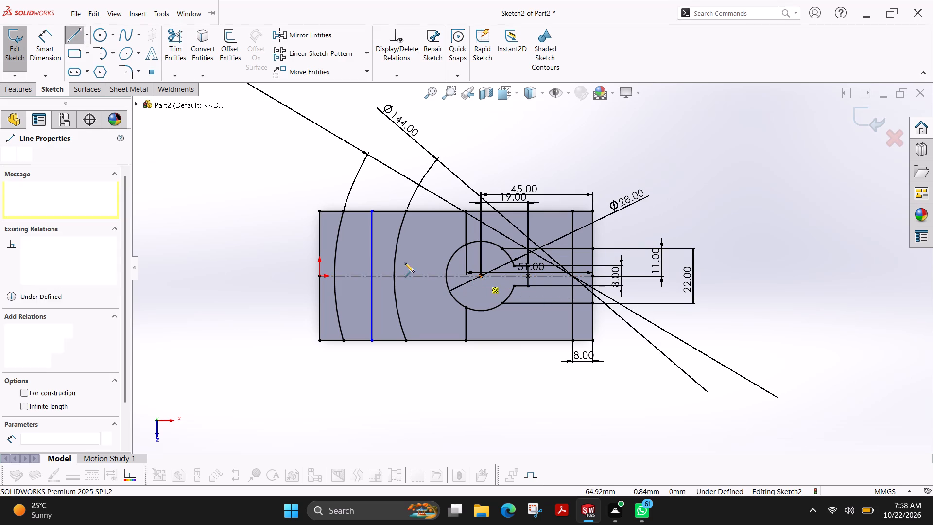
{"action": "left_click", "coordinate": [273, 219]}
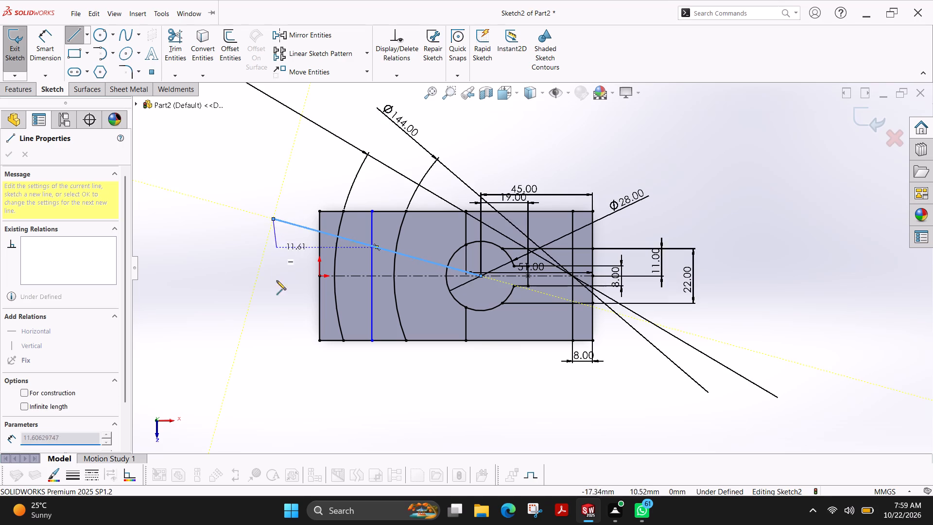
{"action": "key", "text": "Escape"}
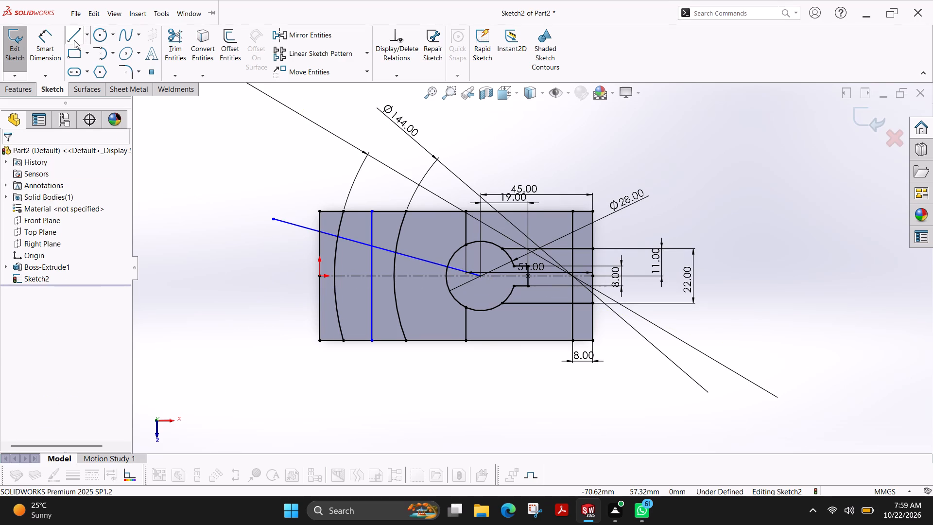
{"action": "left_click", "coordinate": [75, 40]}
{"action": "left_click", "coordinate": [481, 275]}
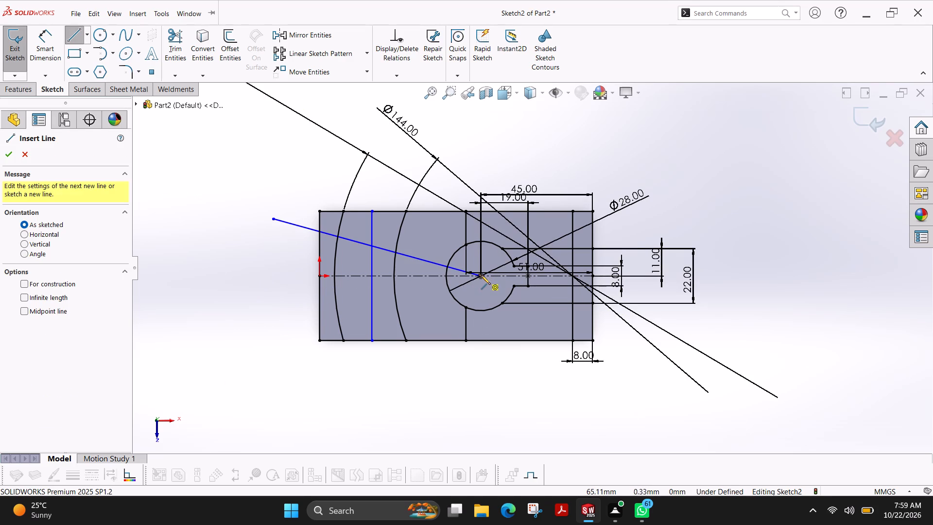
{"action": "left_click", "coordinate": [258, 320]}
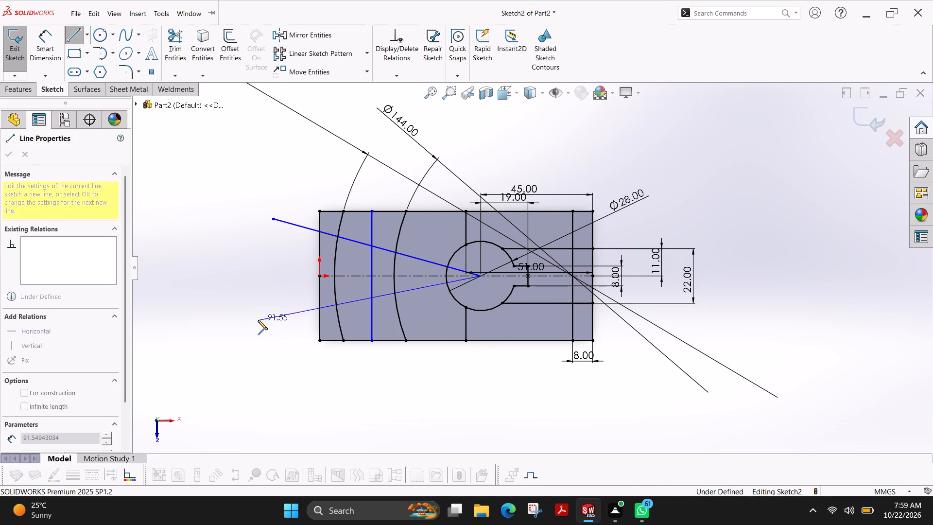
Dimension the angle between the two angled lines and set it to 35°.
{"action": "key", "text": "Escape"}
{"action": "left_click", "coordinate": [49, 59]}
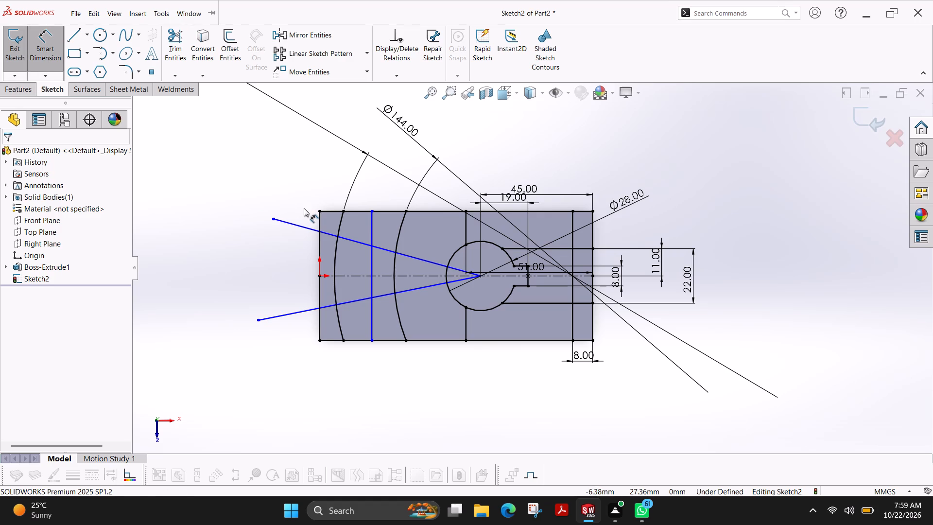
{"action": "left_click", "coordinate": [299, 224]}
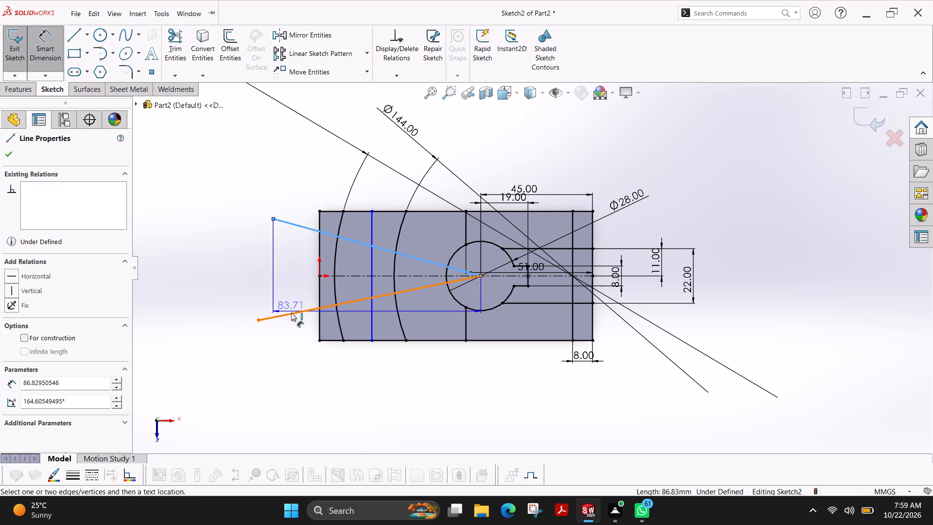
{"action": "left_click", "coordinate": [291, 313]}
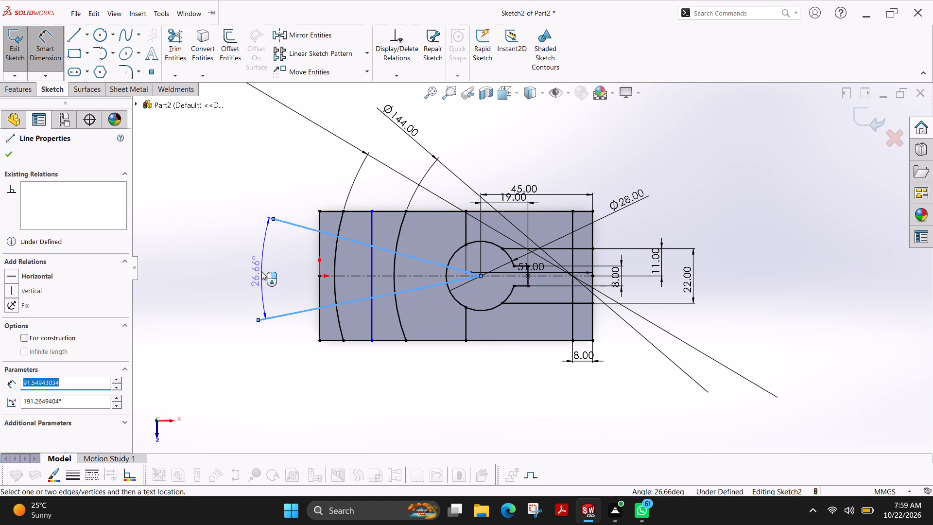
{"action": "left_click", "coordinate": [261, 271]}
{"action": "type", "text": "35"}
{"action": "key", "text": "Return"}
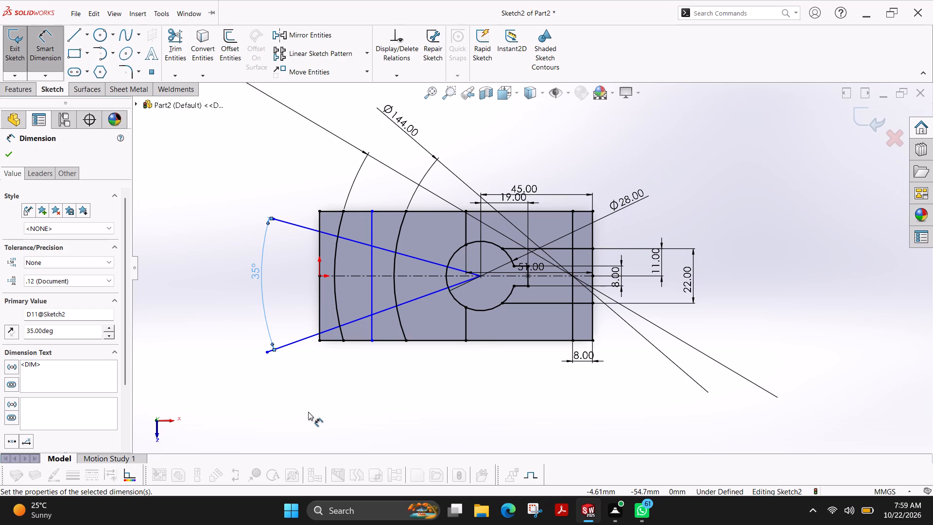
Dimension the angle between the upper angled line and the horizontal centreline, setting it to 35/2 (17.5°).
{"action": "left_click", "coordinate": [351, 241]}
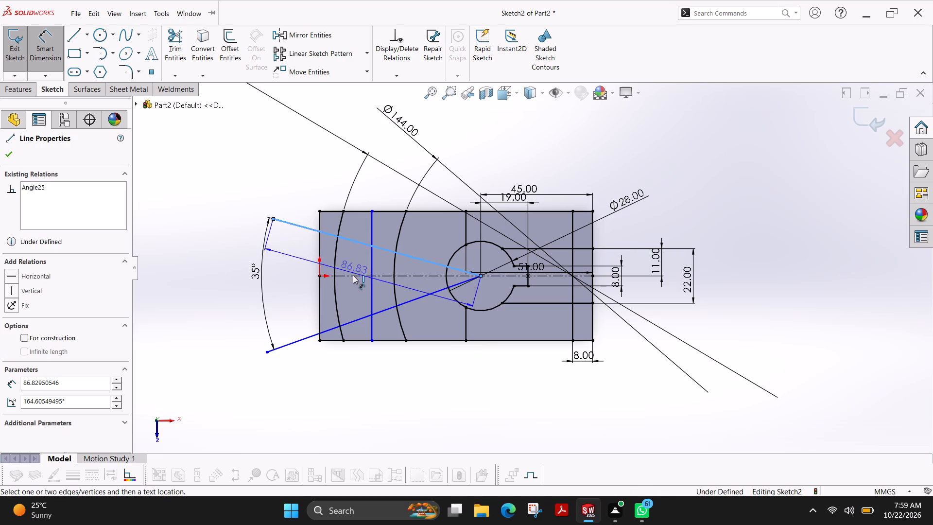
{"action": "left_click", "coordinate": [353, 276]}
{"action": "left_click", "coordinate": [295, 259]}
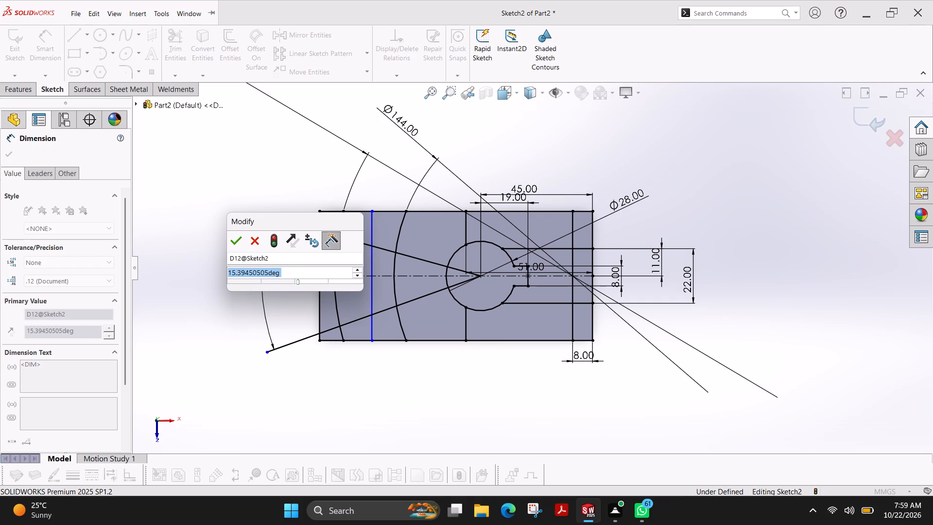
{"action": "key", "text": "3"}
{"action": "key", "text": "5"}
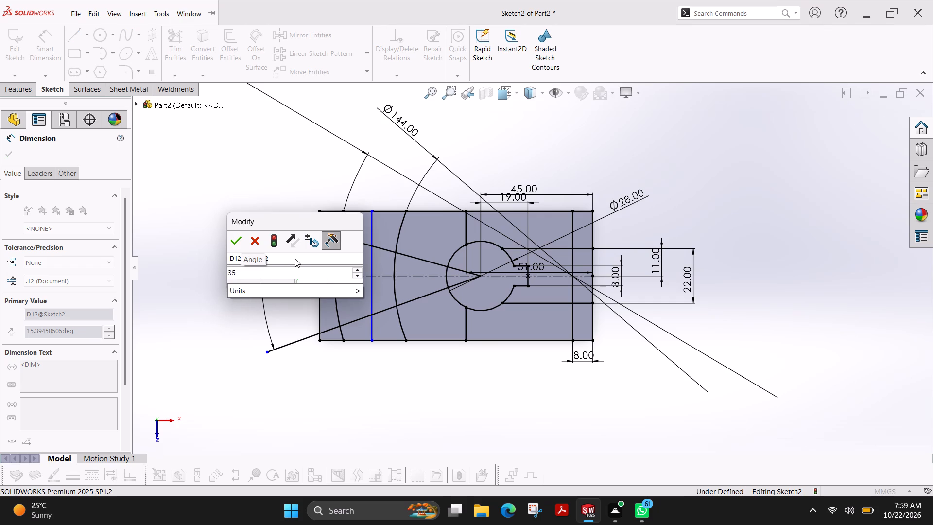
{"action": "type", "text": "/2"}
{"action": "key", "text": "Return"}
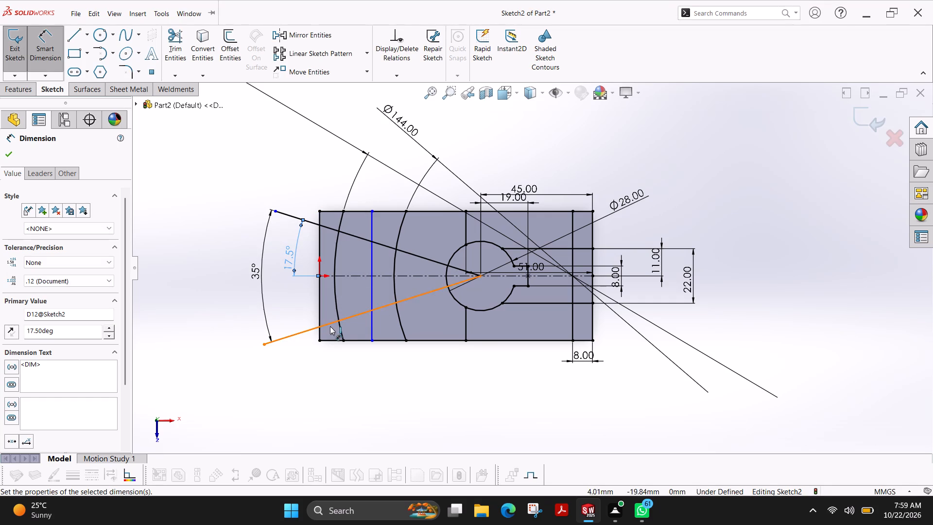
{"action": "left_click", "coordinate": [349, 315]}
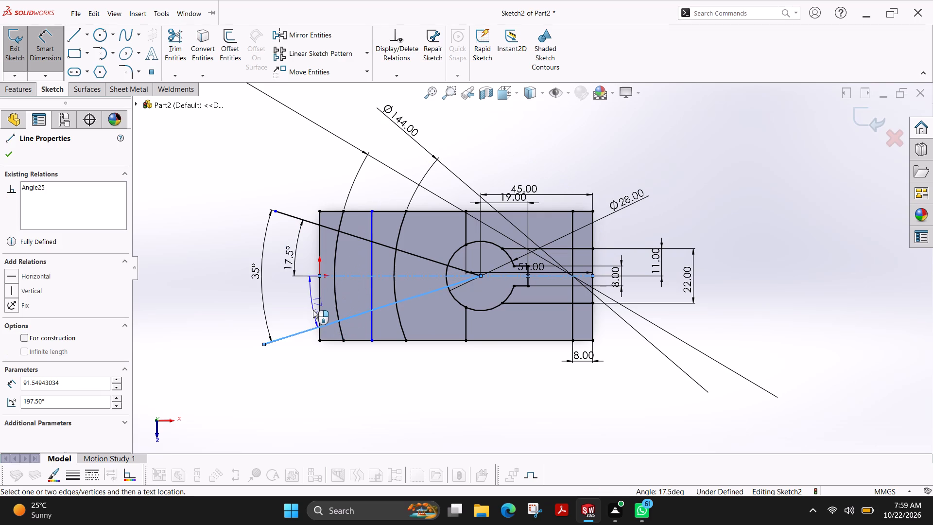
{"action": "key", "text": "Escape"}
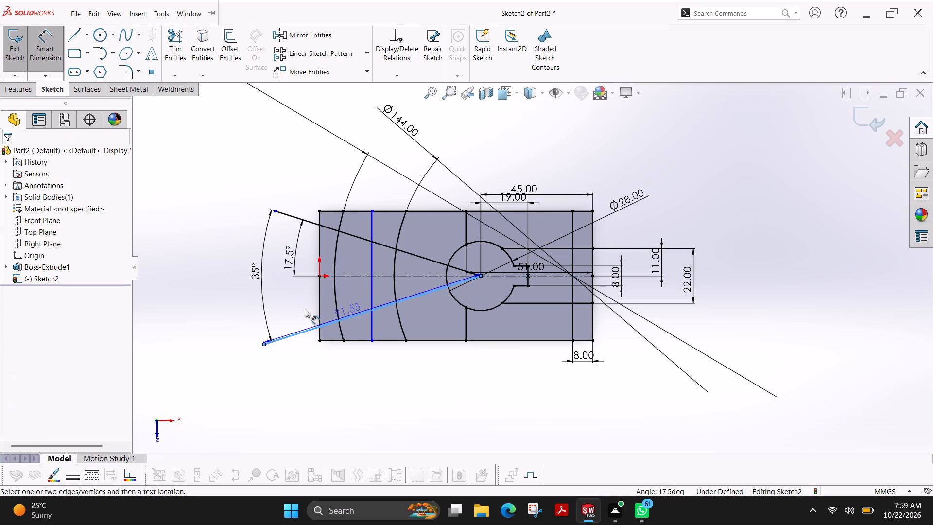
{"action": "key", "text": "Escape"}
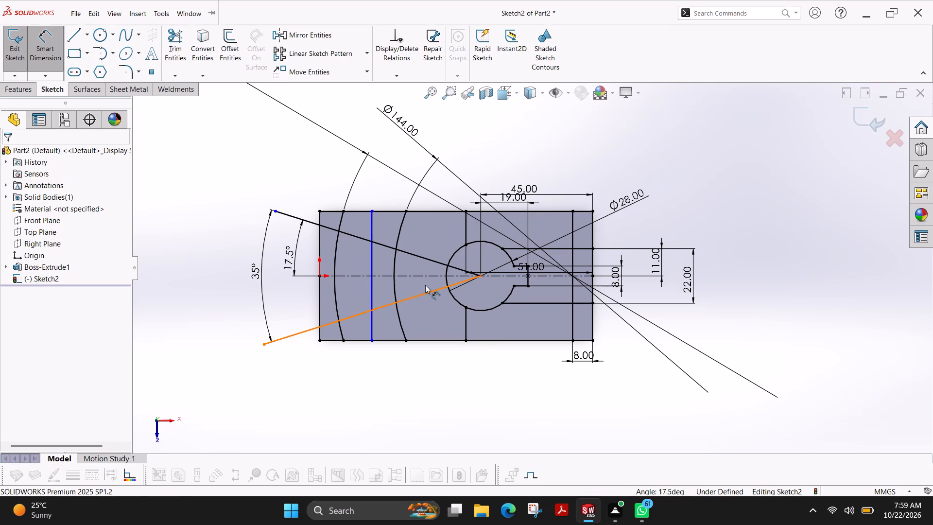
Draw two circles, about 7.9 mm and 7.1 mm in diameter, where the blue vertical line crosses the upper and lower angled lines.
{"action": "left_click", "coordinate": [101, 34]}
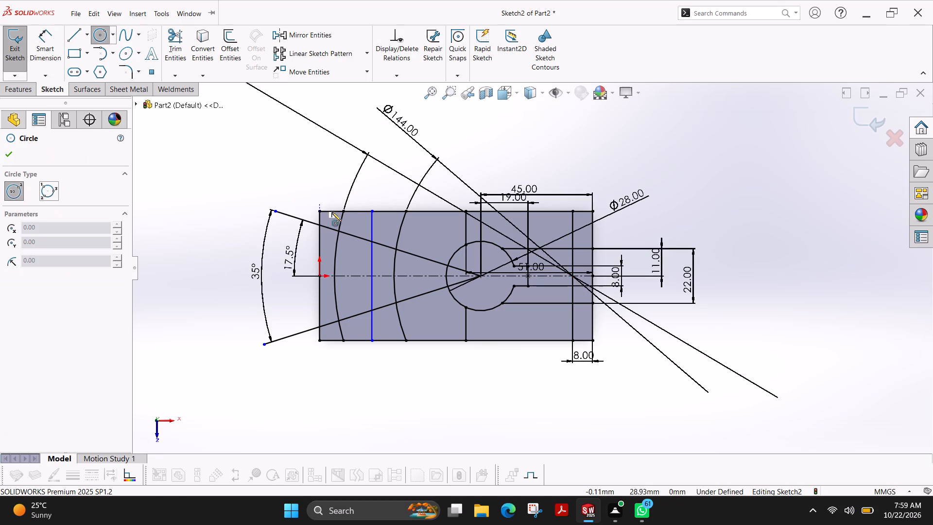
{"action": "scroll", "coordinate": [380, 235], "scroll_direction": "down", "scroll_amount": 3}
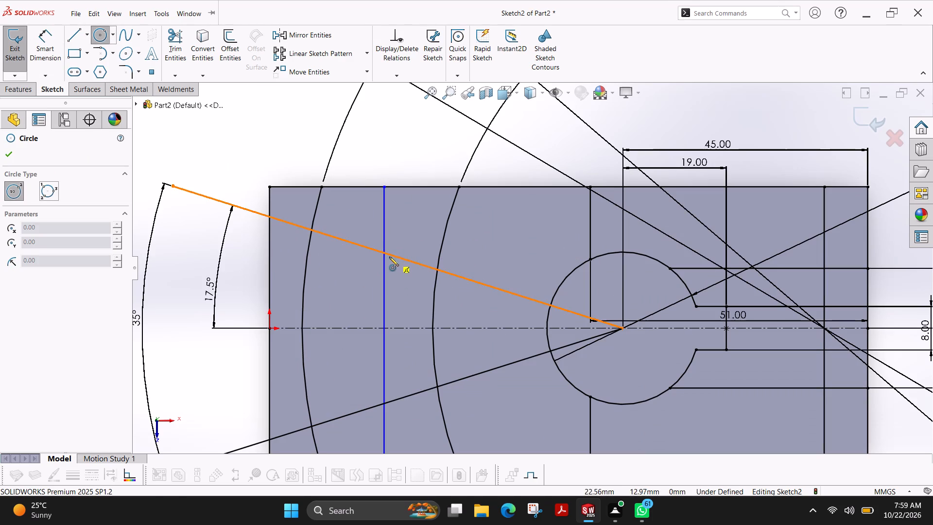
{"action": "left_click", "coordinate": [384, 253]}
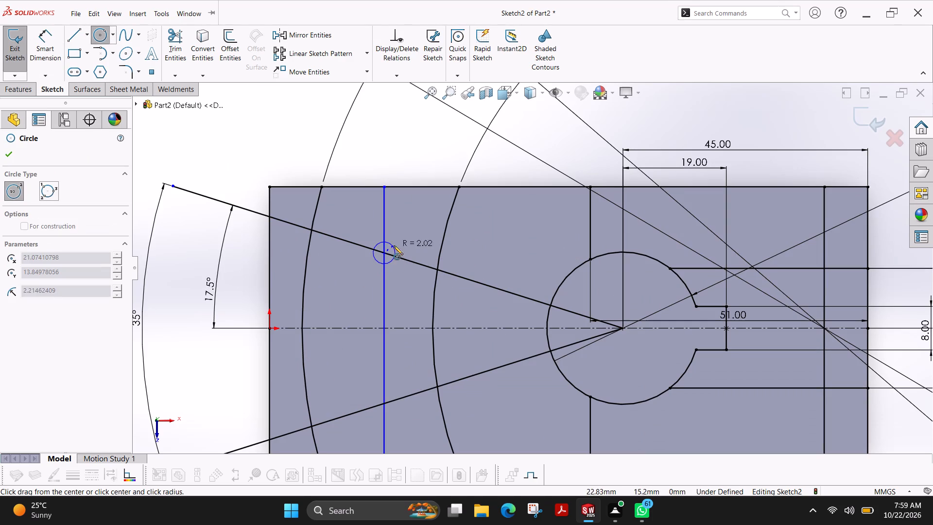
{"action": "left_click", "coordinate": [401, 240]}
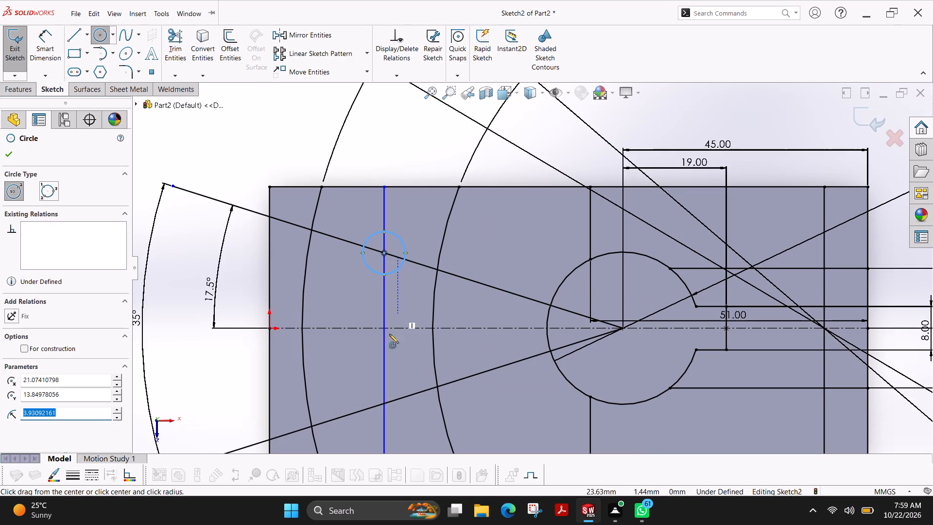
{"action": "left_click", "coordinate": [384, 403]}
{"action": "left_click", "coordinate": [402, 393]}
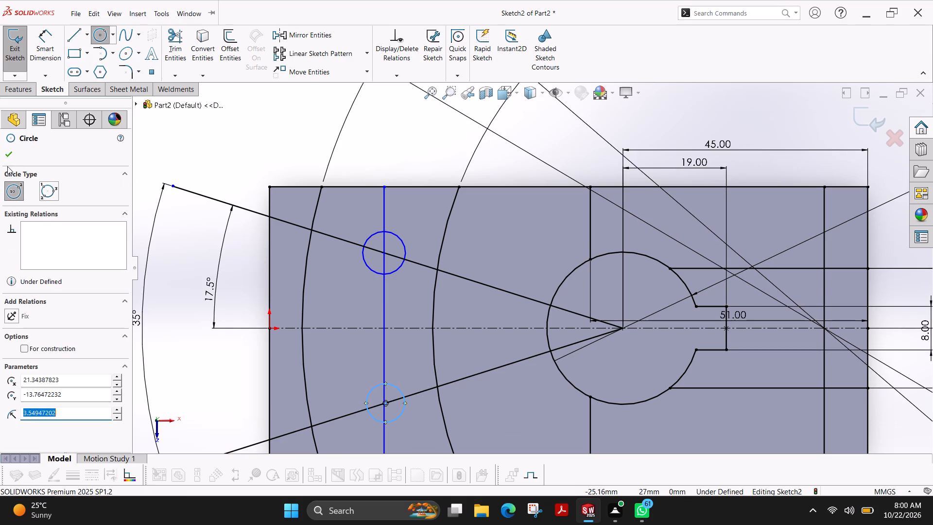
{"action": "left_click", "coordinate": [11, 158]}
Dimension both small circles on the angled lines to a 9 mm diameter.
{"action": "left_click", "coordinate": [47, 52]}
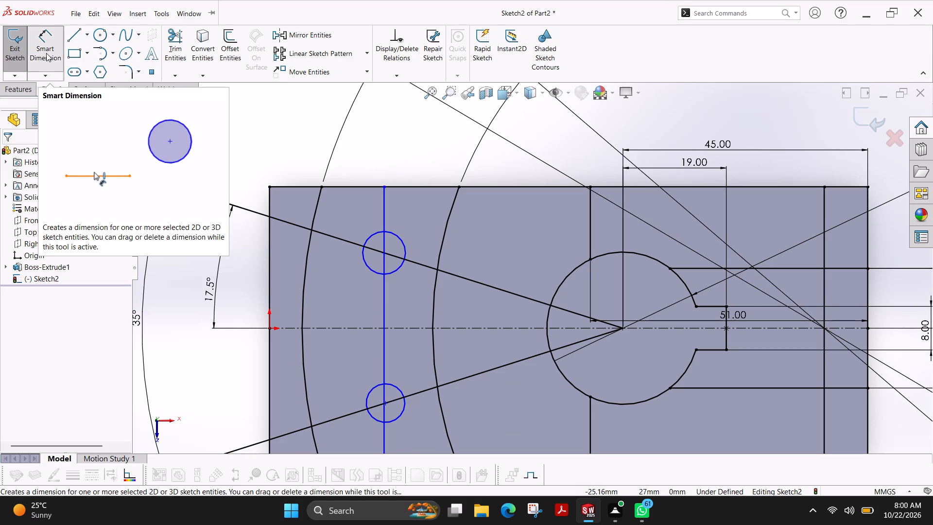
{"action": "left_click", "coordinate": [397, 237]}
{"action": "left_click", "coordinate": [426, 166]}
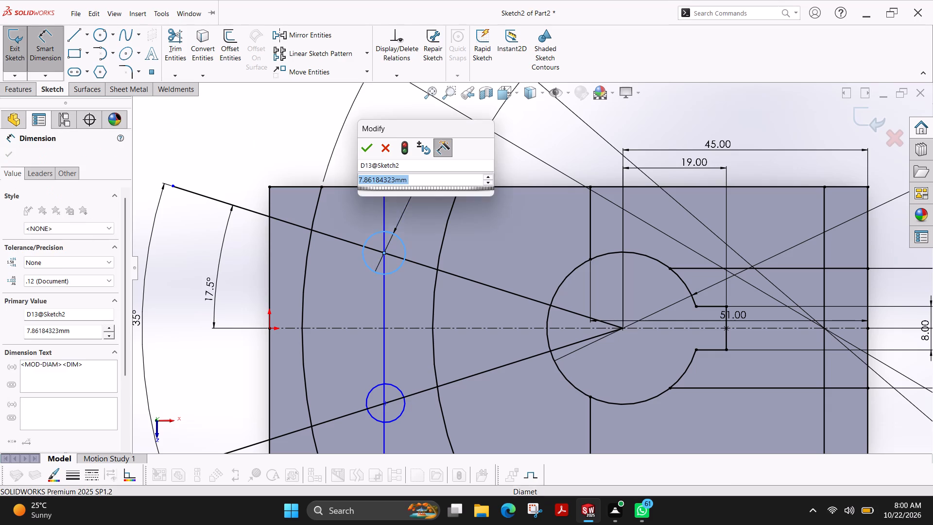
{"action": "key", "text": "9"}
{"action": "key", "text": "Return"}
{"action": "scroll", "coordinate": [451, 326], "scroll_direction": "up", "scroll_amount": 2}
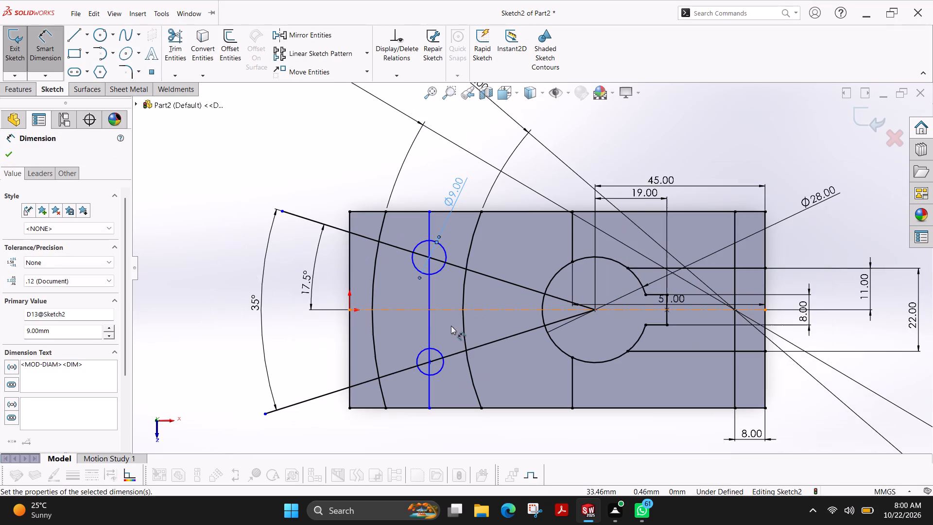
{"action": "scroll", "coordinate": [459, 392], "scroll_direction": "down", "scroll_amount": 1}
{"action": "left_click", "coordinate": [443, 359]}
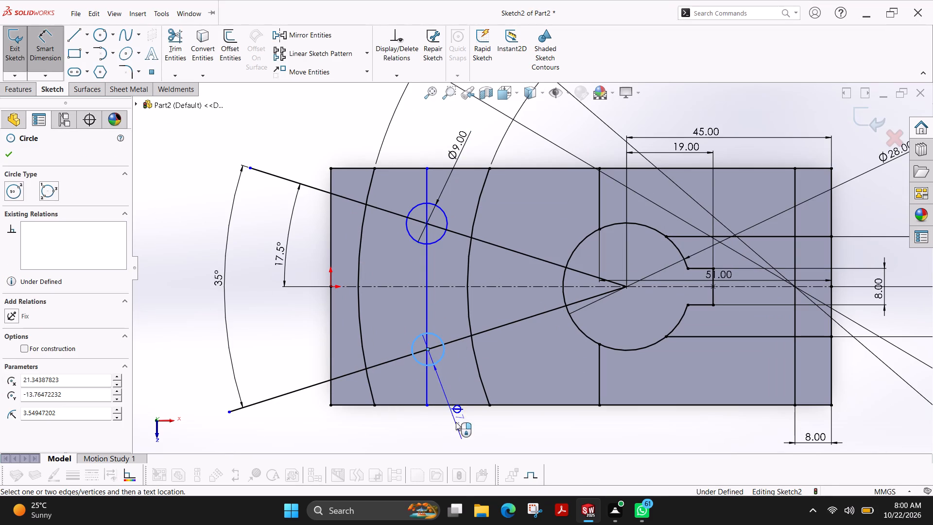
{"action": "left_click", "coordinate": [462, 435]}
{"action": "key", "text": "9"}
{"action": "key", "text": "Return"}
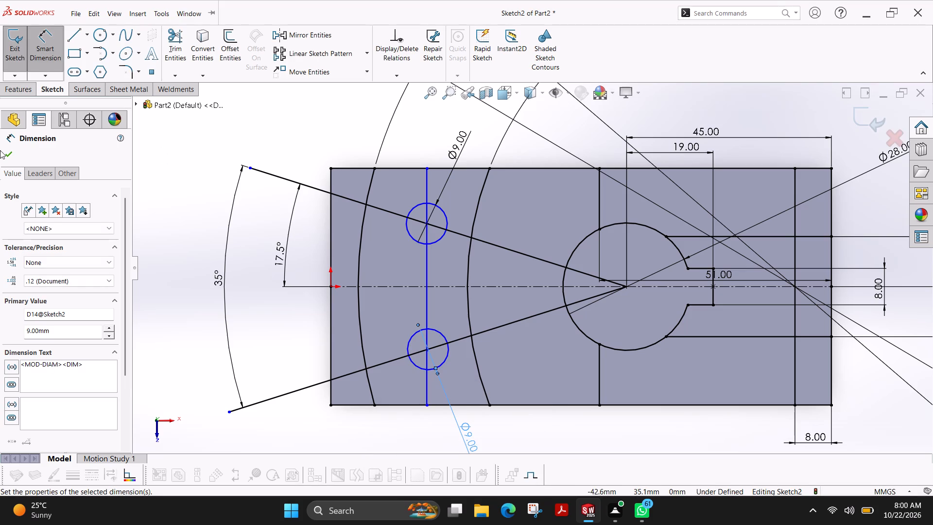
{"action": "left_click", "coordinate": [4, 159]}
Trim away the outer large arc between and above the angled lines, and the upper angled line beyond the upper 9 mm circle.
{"action": "left_click", "coordinate": [171, 56]}
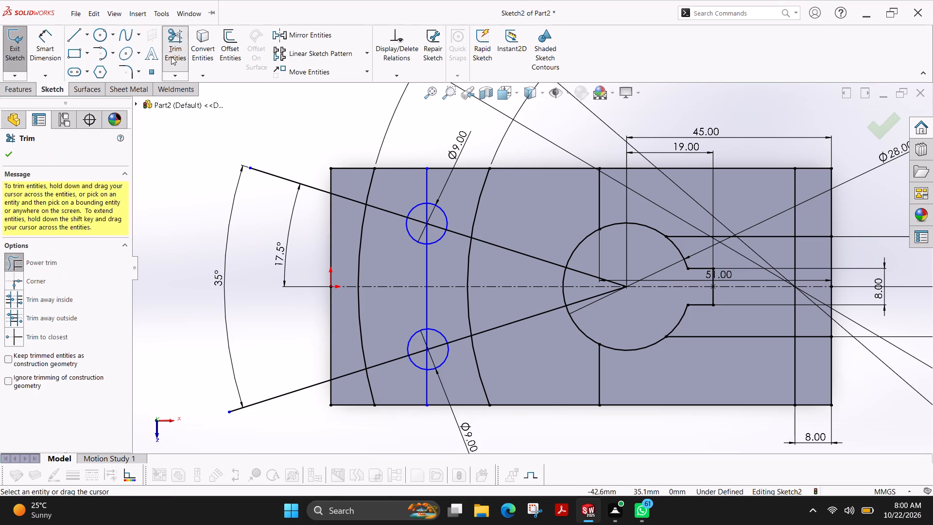
{"action": "left_click_drag", "start_coordinate": [390, 240], "coordinate": [348, 259]}
{"action": "left_click_drag", "start_coordinate": [370, 319], "coordinate": [341, 334]}
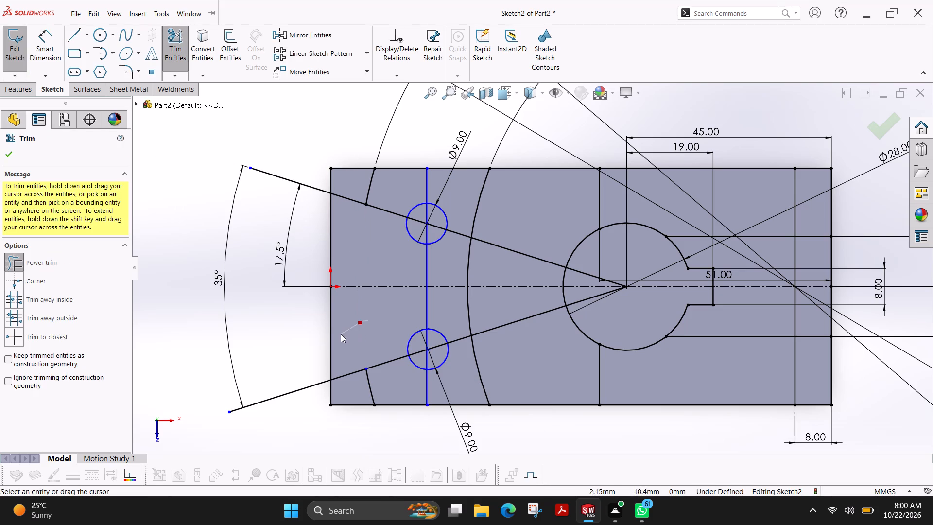
{"action": "left_click_drag", "start_coordinate": [383, 191], "coordinate": [360, 215]}
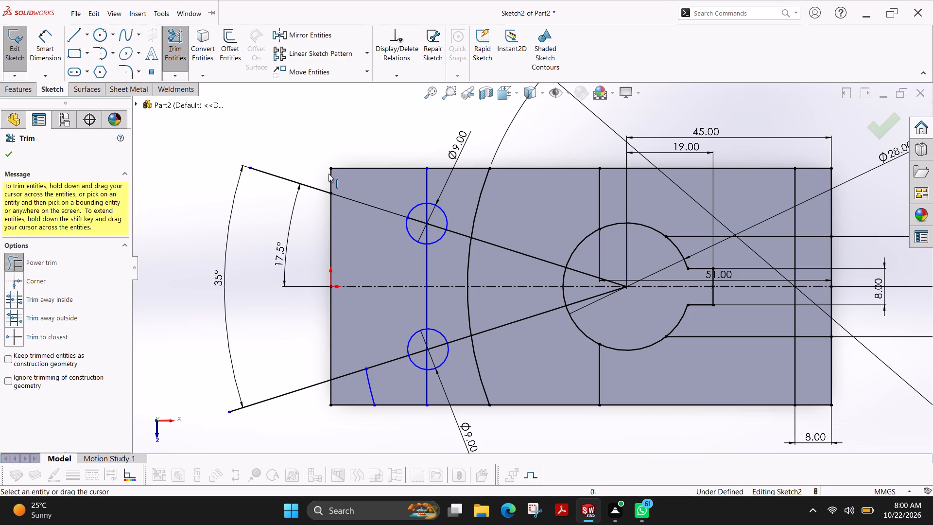
{"action": "left_click_drag", "start_coordinate": [283, 151], "coordinate": [283, 199]}
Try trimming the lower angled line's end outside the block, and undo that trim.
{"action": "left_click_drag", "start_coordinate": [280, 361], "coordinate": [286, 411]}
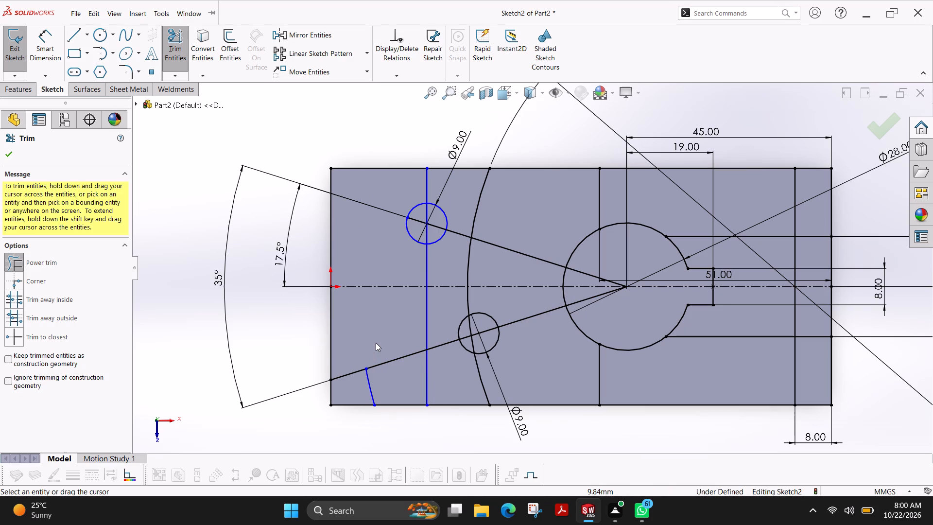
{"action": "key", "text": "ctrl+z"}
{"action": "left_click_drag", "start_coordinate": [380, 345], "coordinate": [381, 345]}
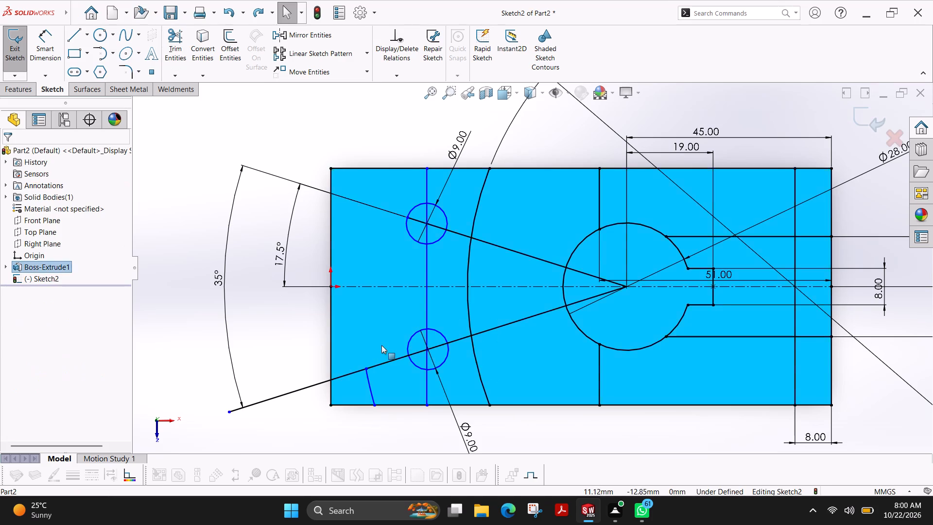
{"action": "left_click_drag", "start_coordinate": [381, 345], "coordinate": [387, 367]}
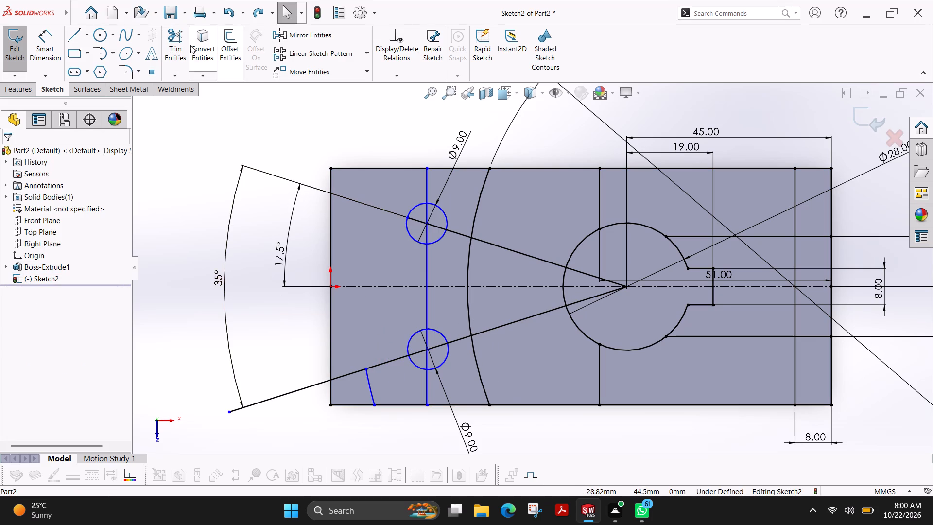
Trim the lower angled line between block edge and lower 9 mm circle, the outer arc's last piece, and the vertical line below that circle.
{"action": "left_click", "coordinate": [172, 45]}
{"action": "left_click_drag", "start_coordinate": [393, 342], "coordinate": [388, 343]}
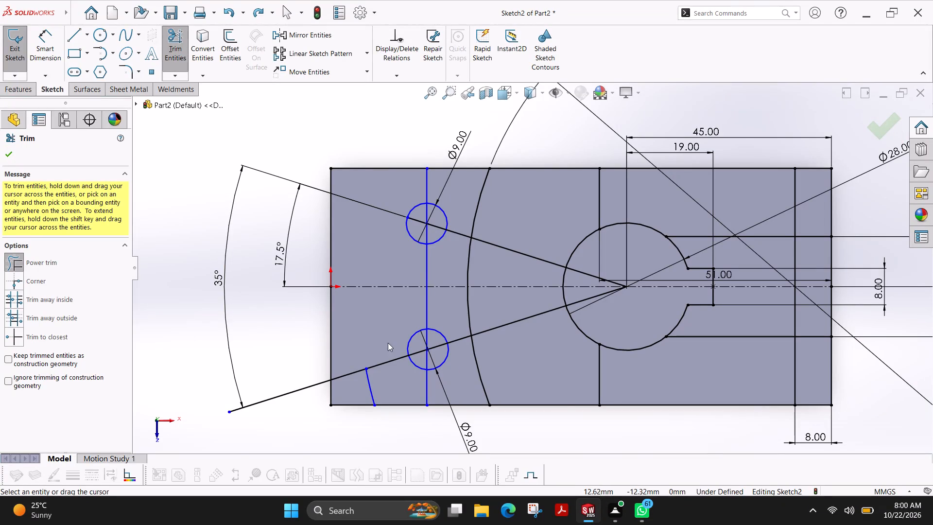
{"action": "left_click_drag", "start_coordinate": [388, 343], "coordinate": [395, 377]}
{"action": "left_click_drag", "start_coordinate": [354, 366], "coordinate": [381, 387]}
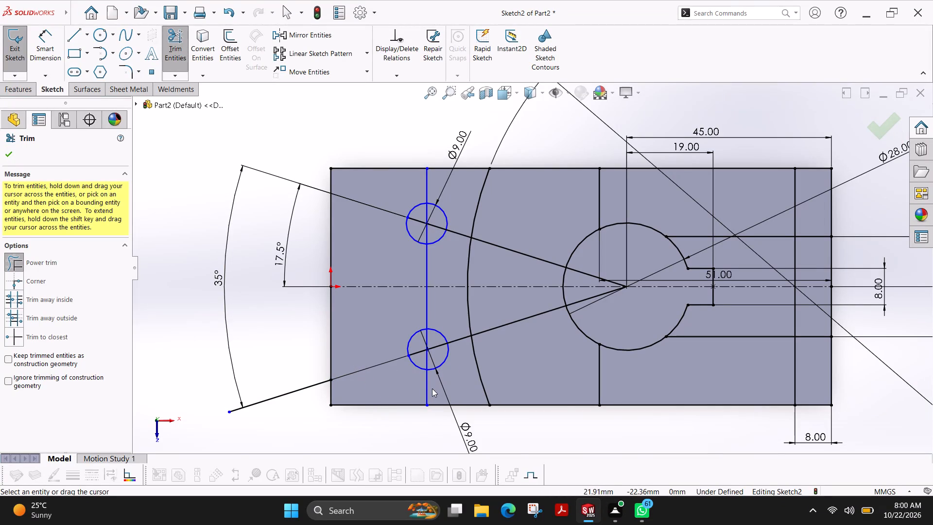
{"action": "left_click_drag", "start_coordinate": [432, 388], "coordinate": [416, 390]}
Trim away both angled lines from the 28 mm hole's centre to the edges of the two 9 mm circles.
{"action": "left_click_drag", "start_coordinate": [486, 313], "coordinate": [503, 342]}
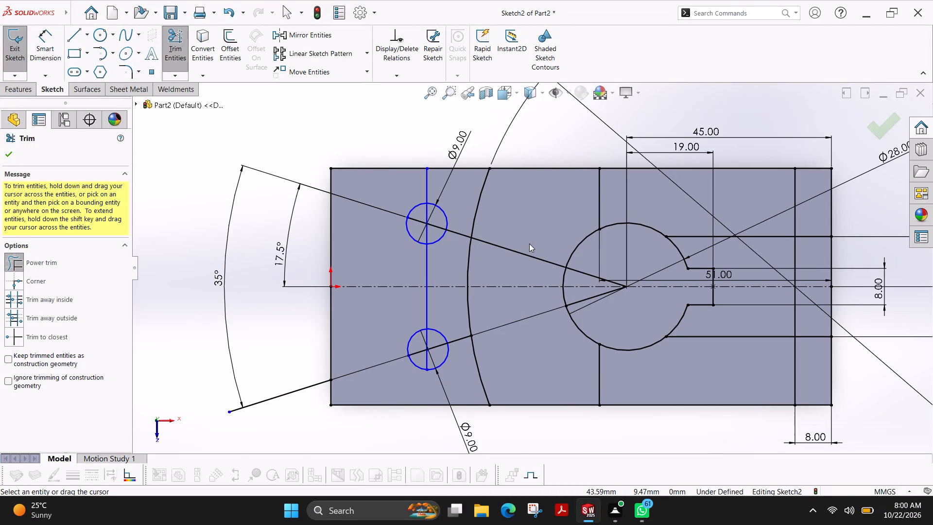
{"action": "left_click_drag", "start_coordinate": [529, 244], "coordinate": [524, 263]}
{"action": "left_click_drag", "start_coordinate": [585, 266], "coordinate": [585, 281]}
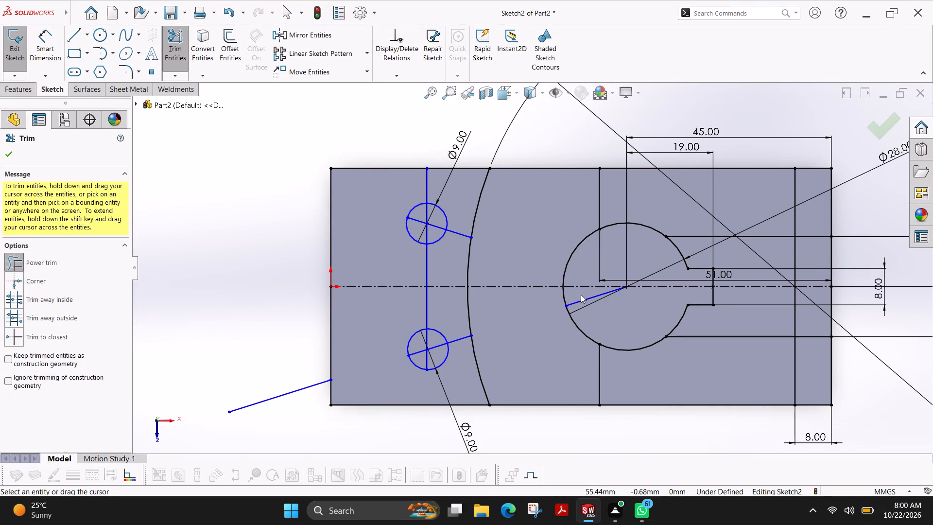
{"action": "left_click_drag", "start_coordinate": [580, 293], "coordinate": [600, 315]}
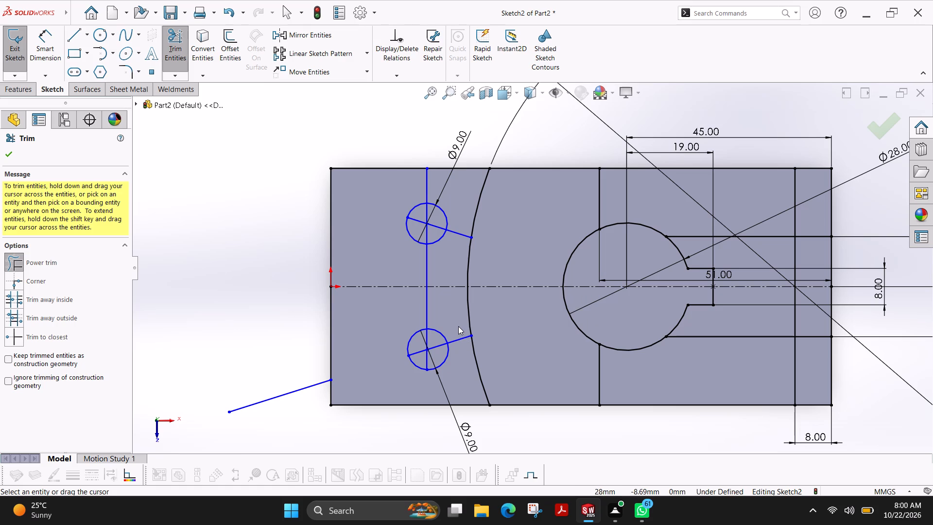
{"action": "left_click_drag", "start_coordinate": [458, 326], "coordinate": [463, 345]}
{"action": "left_click_drag", "start_coordinate": [468, 224], "coordinate": [461, 243]}
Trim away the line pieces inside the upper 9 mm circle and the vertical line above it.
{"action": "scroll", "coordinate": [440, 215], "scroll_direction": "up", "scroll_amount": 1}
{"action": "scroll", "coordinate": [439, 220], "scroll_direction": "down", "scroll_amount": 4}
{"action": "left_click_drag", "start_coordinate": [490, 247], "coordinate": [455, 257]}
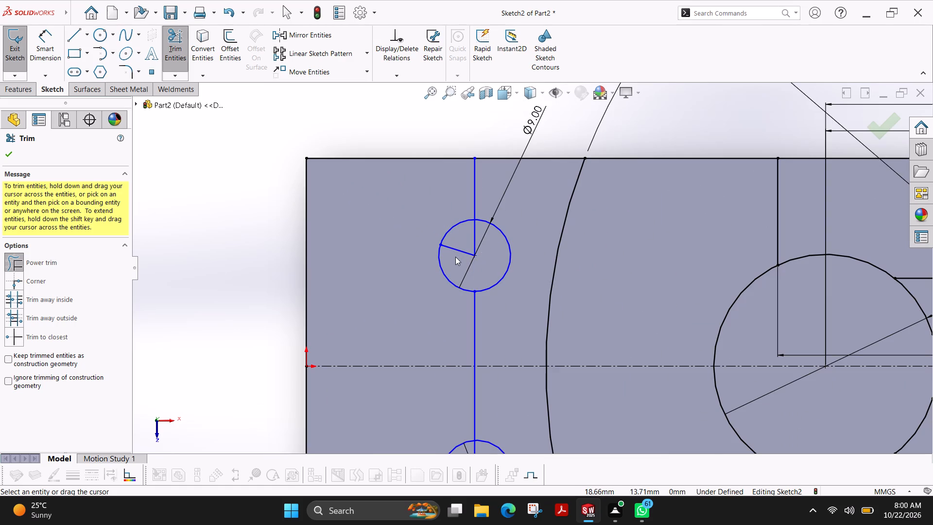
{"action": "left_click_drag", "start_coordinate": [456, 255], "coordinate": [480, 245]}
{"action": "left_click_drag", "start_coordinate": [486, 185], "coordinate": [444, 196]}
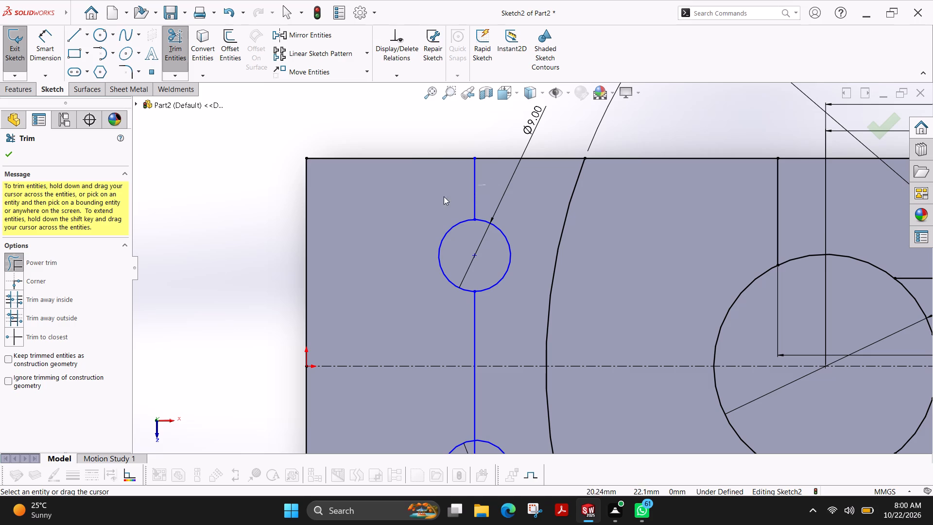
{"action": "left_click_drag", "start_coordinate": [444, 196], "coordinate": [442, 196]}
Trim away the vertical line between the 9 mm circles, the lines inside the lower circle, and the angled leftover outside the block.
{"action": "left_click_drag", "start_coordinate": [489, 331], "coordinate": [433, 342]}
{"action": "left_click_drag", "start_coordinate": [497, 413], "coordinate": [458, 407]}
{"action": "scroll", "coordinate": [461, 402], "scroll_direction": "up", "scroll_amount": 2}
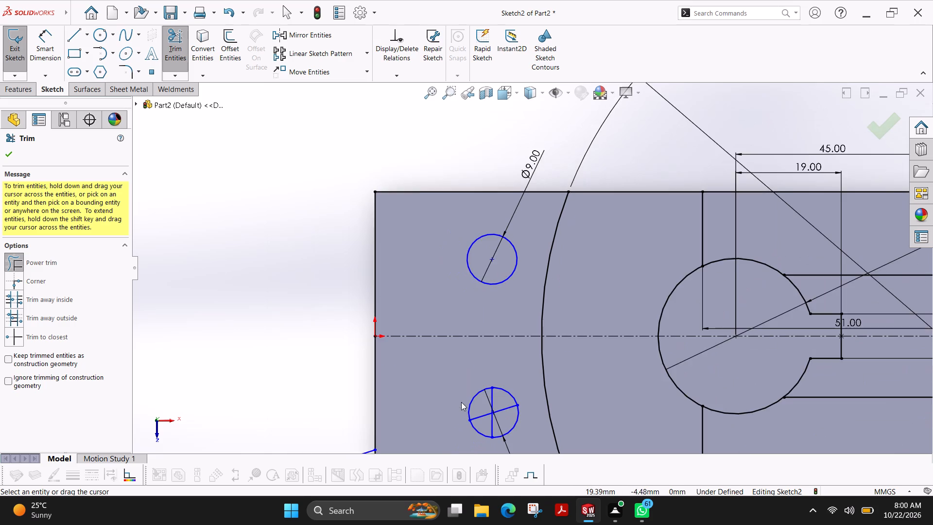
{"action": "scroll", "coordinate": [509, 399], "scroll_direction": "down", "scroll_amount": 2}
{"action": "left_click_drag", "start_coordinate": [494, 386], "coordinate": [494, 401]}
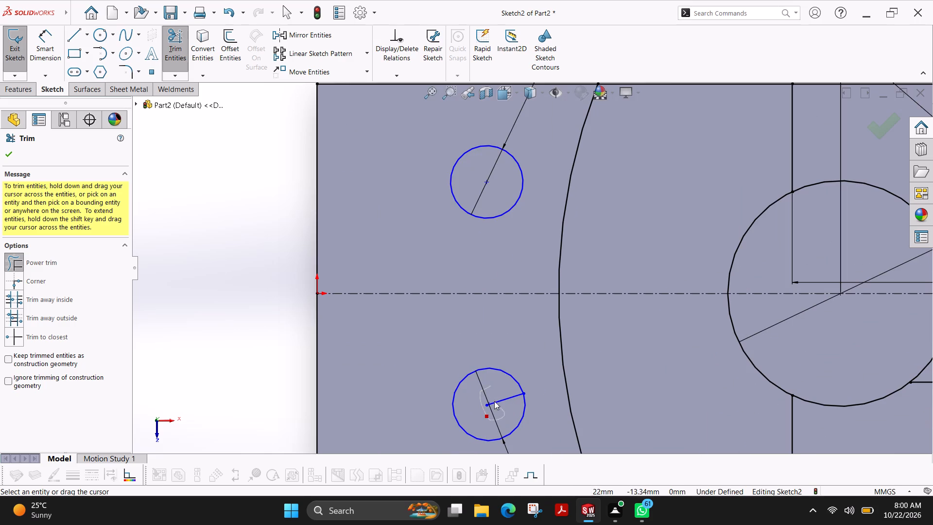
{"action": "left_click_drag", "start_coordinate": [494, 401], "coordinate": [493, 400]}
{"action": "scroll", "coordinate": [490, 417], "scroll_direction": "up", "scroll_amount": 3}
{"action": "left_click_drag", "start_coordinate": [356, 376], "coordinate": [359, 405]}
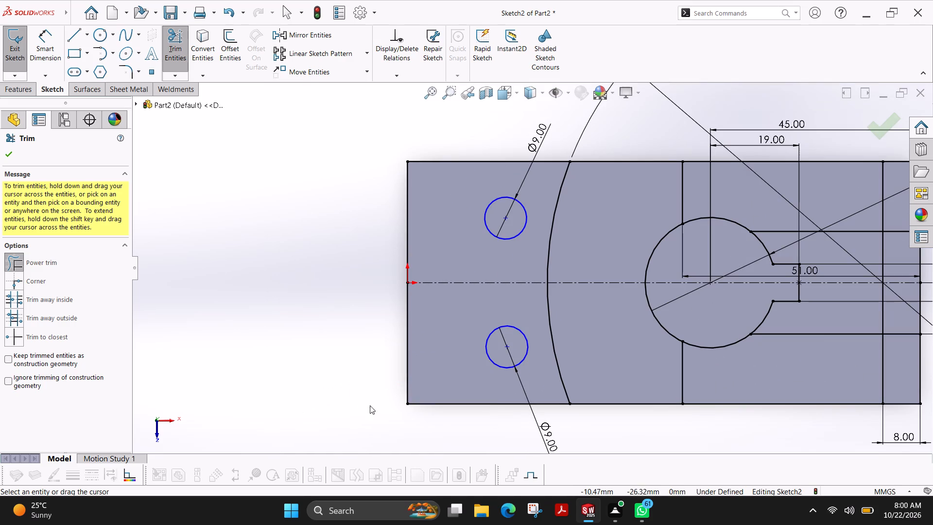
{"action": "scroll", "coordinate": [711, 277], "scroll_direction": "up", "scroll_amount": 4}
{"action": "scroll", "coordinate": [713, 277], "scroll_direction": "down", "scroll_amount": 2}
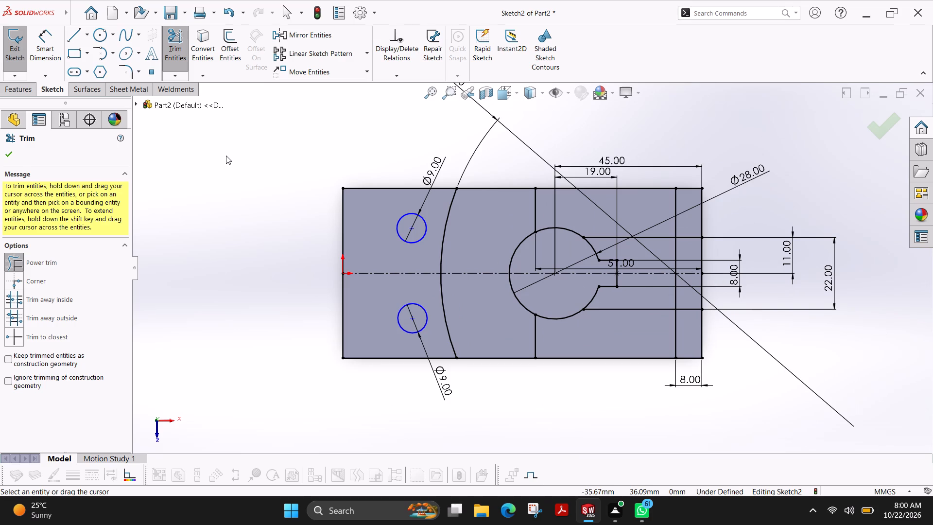
Undo the trims back to before the outer large arc and the two angled lines were cut.
{"action": "key", "text": "ctrl+z"}
{"action": "key", "text": "ctrl+z"}
{"action": "key", "text": "ctrl+z"}
{"action": "key", "text": "ctrl+z"}
{"action": "key", "text": "ctrl+z"}
{"action": "key", "text": "ctrl+z"}
{"action": "key", "text": "ctrl+z"}
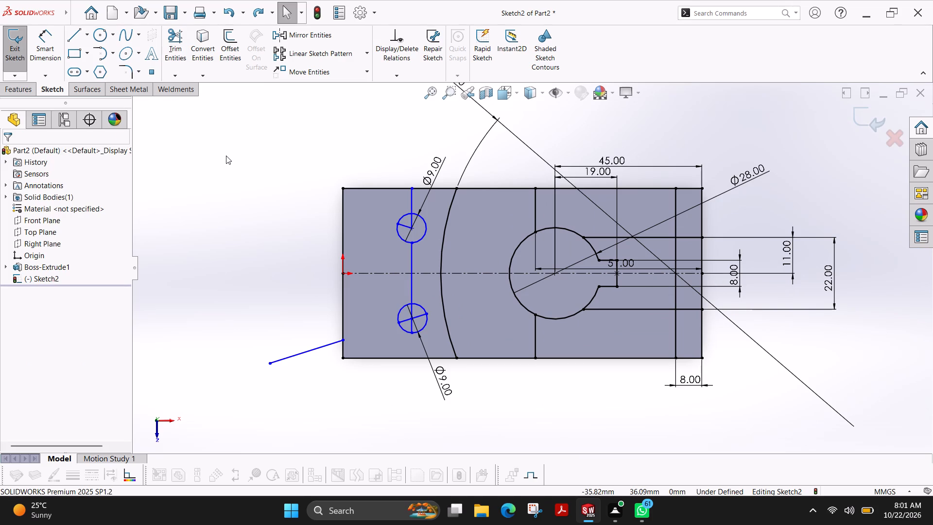
{"action": "key", "text": "ctrl+z"}
{"action": "key", "text": "ctrl+z"}
{"action": "key", "text": "ctrl+z"}
{"action": "key", "text": "ctrl+z"}
{"action": "key", "text": "ctrl+z"}
{"action": "key", "text": "ctrl+z"}
{"action": "key", "text": "ctrl+z"}
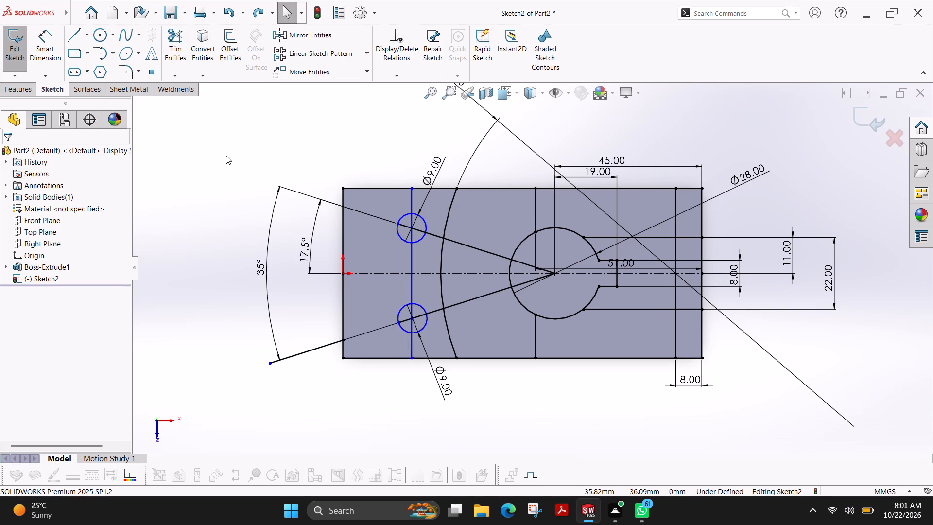
{"action": "key", "text": "ctrl+z"}
{"action": "key", "text": "ctrl+z"}
{"action": "key", "text": "ctrl+z"}
{"action": "key", "text": "ctrl+z"}
{"action": "key", "text": "ctrl+z"}
{"action": "key", "text": "ctrl+z"}
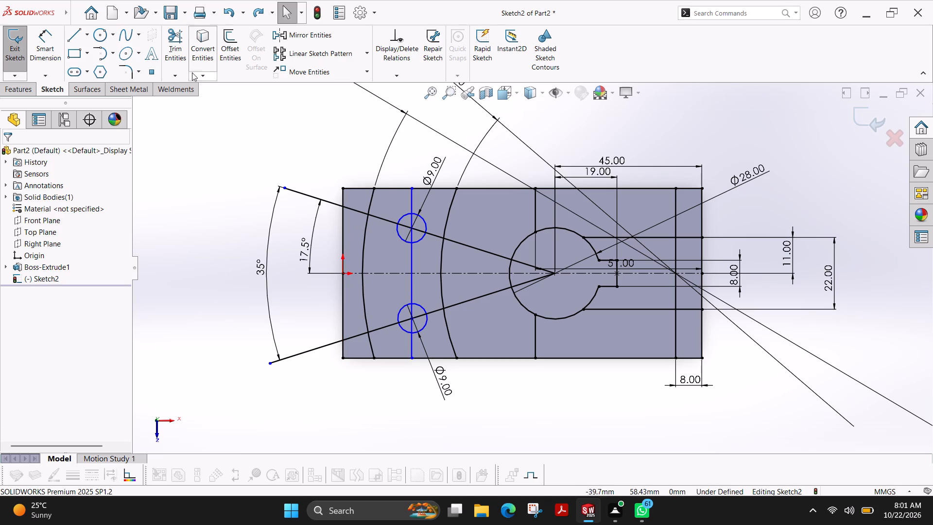
Trim both angled lines from their outer ends beyond the block up to the edges of the two 9 mm circles.
{"action": "left_click", "coordinate": [172, 50]}
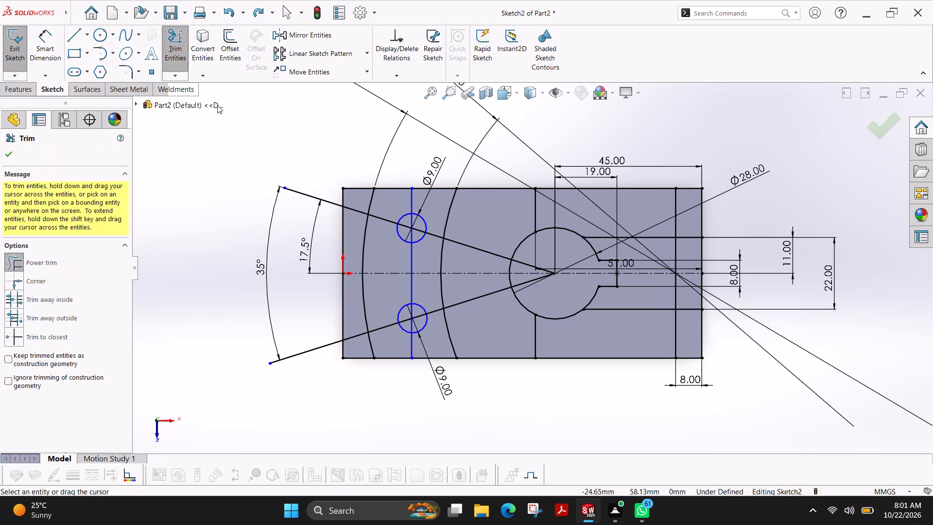
{"action": "left_click_drag", "start_coordinate": [353, 200], "coordinate": [354, 215]}
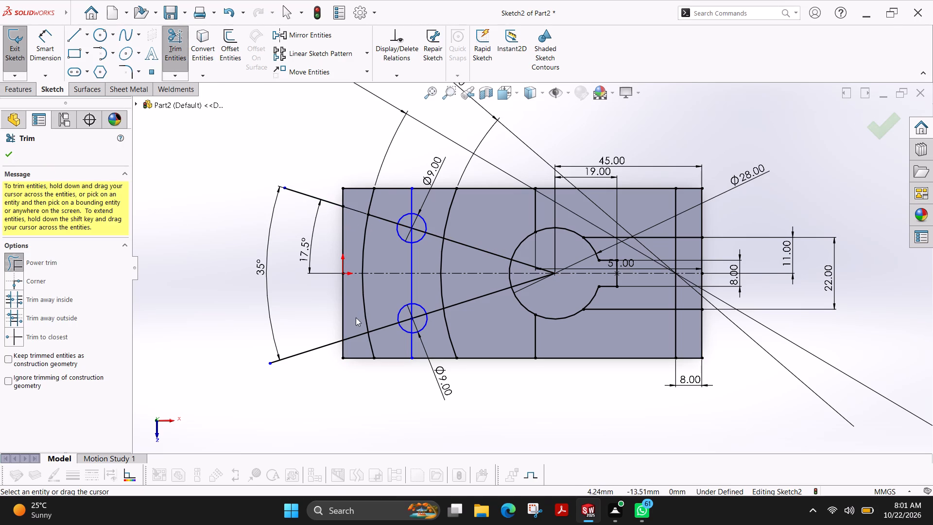
{"action": "left_click_drag", "start_coordinate": [356, 317], "coordinate": [358, 341]}
{"action": "left_click_drag", "start_coordinate": [323, 181], "coordinate": [300, 354]}
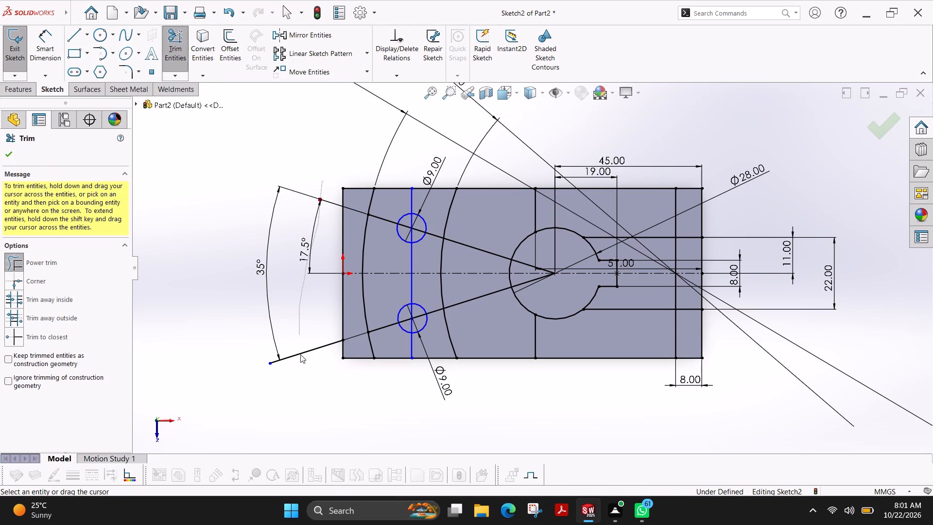
{"action": "left_click_drag", "start_coordinate": [300, 354], "coordinate": [306, 383]}
{"action": "left_click_drag", "start_coordinate": [382, 210], "coordinate": [381, 233]}
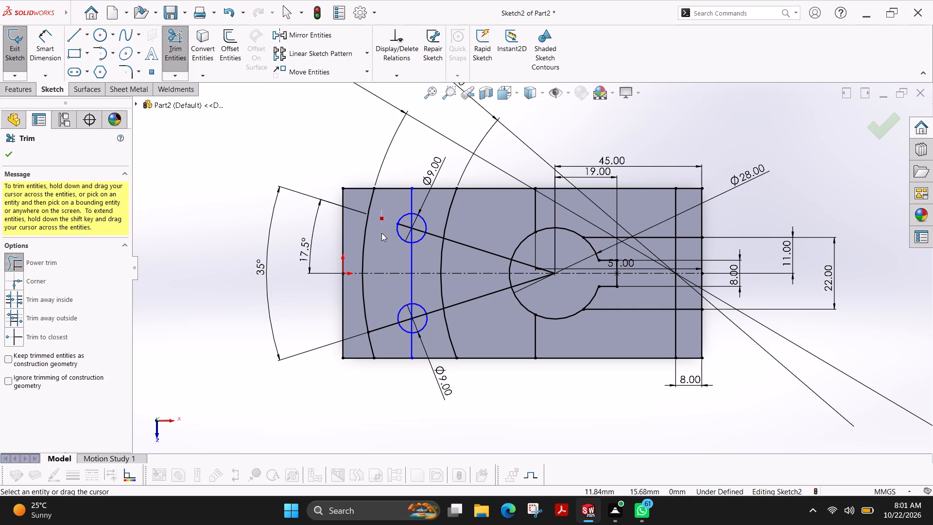
{"action": "left_click_drag", "start_coordinate": [381, 233], "coordinate": [381, 234]}
{"action": "left_click_drag", "start_coordinate": [385, 305], "coordinate": [385, 337]}
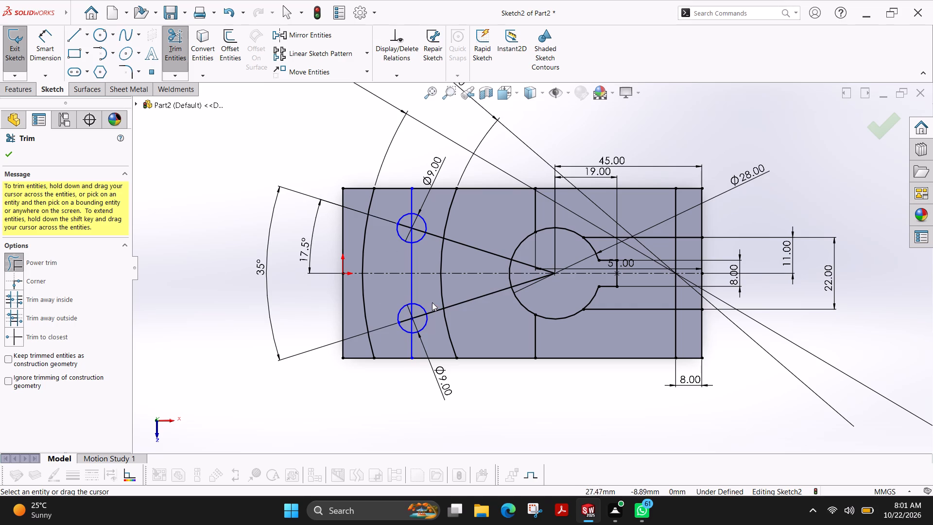
Trim both angled lines from the inner edges of the 9 mm circles to the 28 mm hole's centre, keeping both large arcs.
{"action": "left_click_drag", "start_coordinate": [432, 302], "coordinate": [435, 322]}
{"action": "left_click_drag", "start_coordinate": [434, 206], "coordinate": [433, 250]}
{"action": "left_click_drag", "start_coordinate": [483, 233], "coordinate": [480, 261]}
{"action": "left_click_drag", "start_coordinate": [468, 294], "coordinate": [476, 317]}
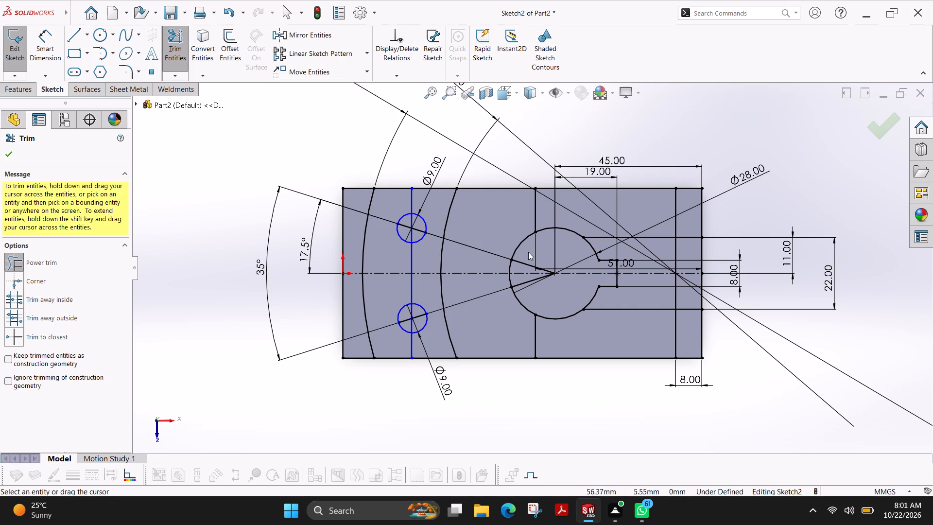
{"action": "left_click_drag", "start_coordinate": [531, 245], "coordinate": [525, 266]}
{"action": "left_click_drag", "start_coordinate": [519, 278], "coordinate": [536, 298]}
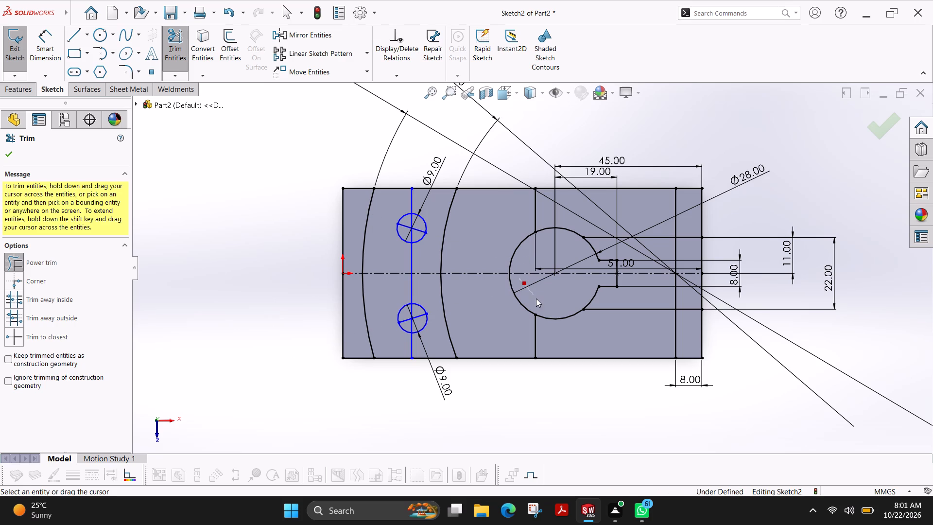
{"action": "left_click_drag", "start_coordinate": [536, 298], "coordinate": [536, 300]}
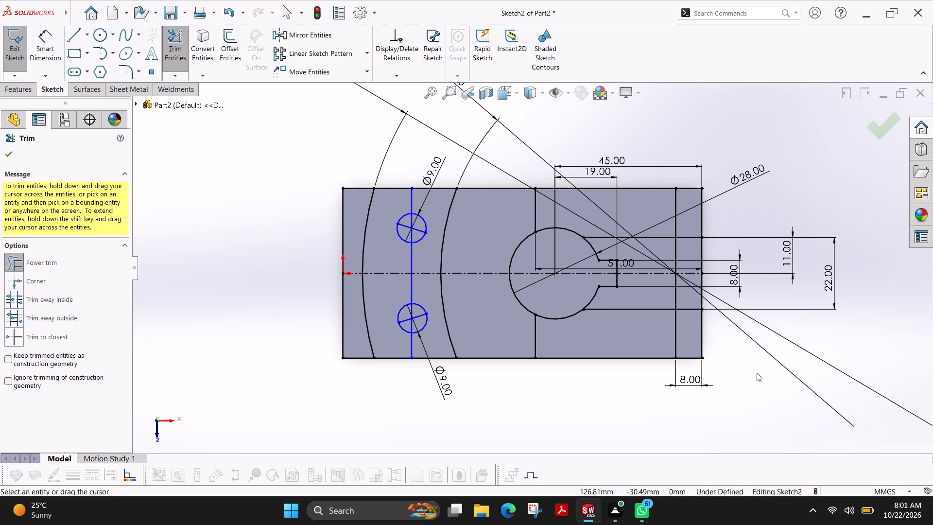
{"action": "left_click", "coordinate": [9, 154]}
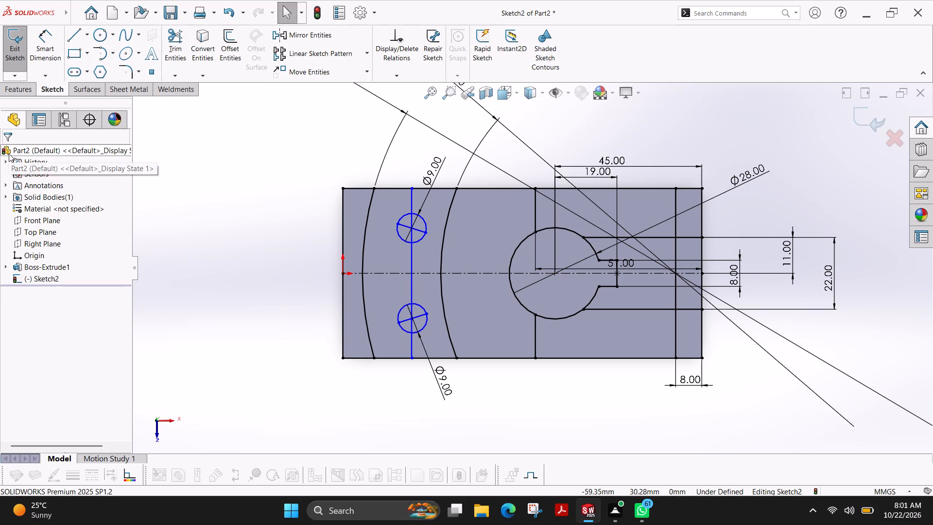
Trim the vertical line above, between and below the two 9 mm circles.
{"action": "left_click", "coordinate": [171, 45]}
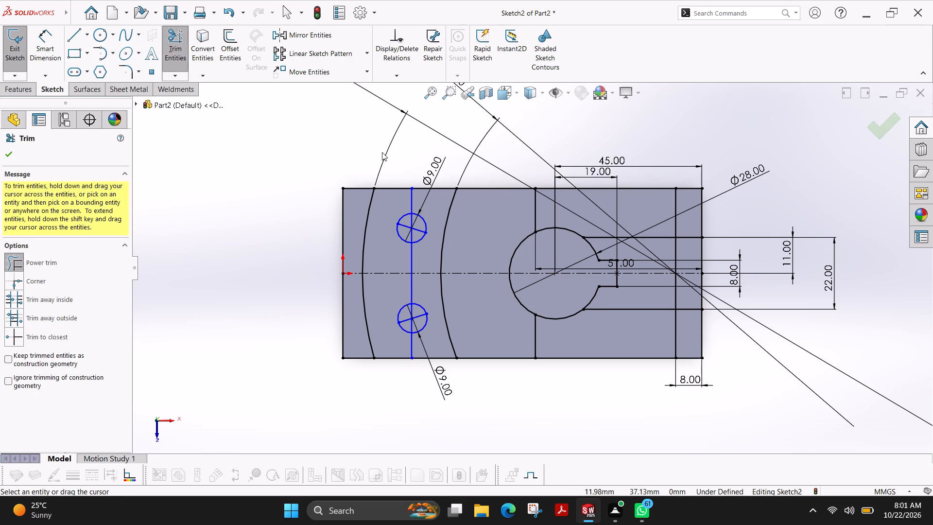
{"action": "left_click_drag", "start_coordinate": [419, 200], "coordinate": [398, 206]}
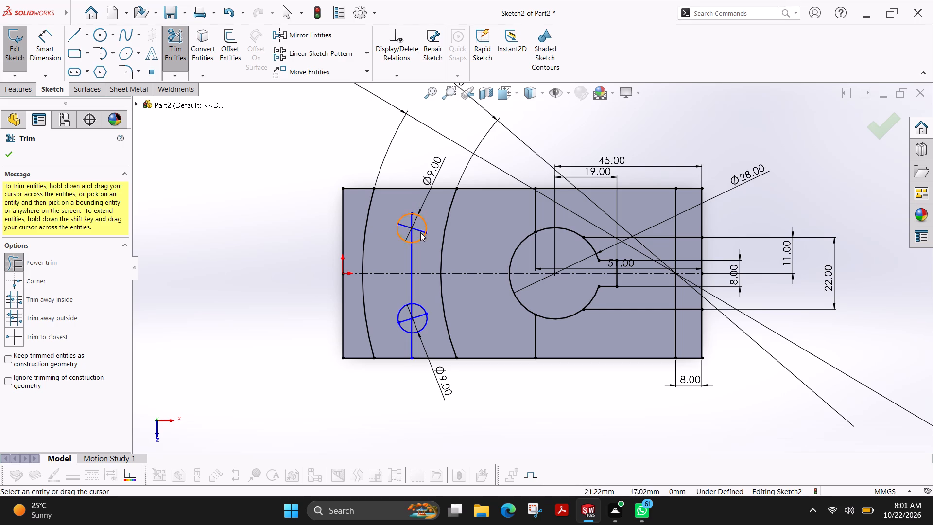
{"action": "left_click_drag", "start_coordinate": [427, 250], "coordinate": [402, 251]}
{"action": "left_click_drag", "start_coordinate": [419, 281], "coordinate": [396, 281]}
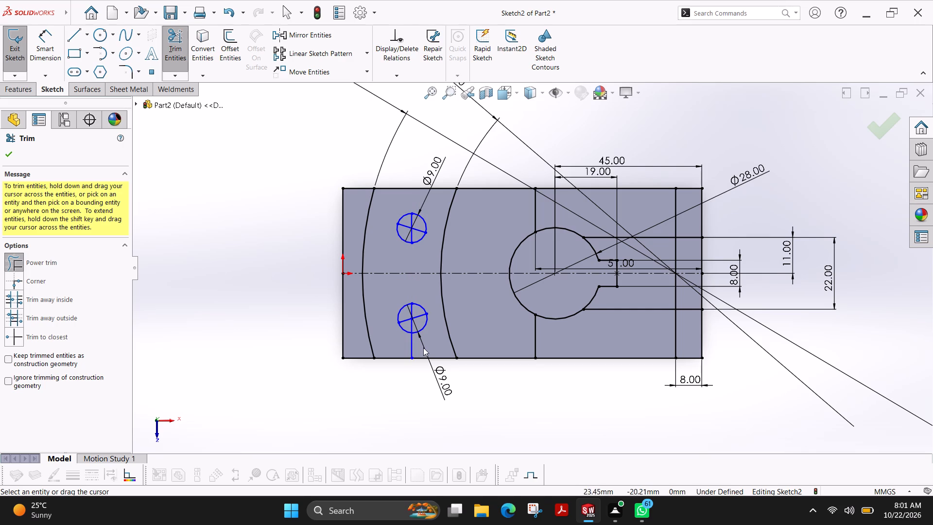
{"action": "left_click_drag", "start_coordinate": [429, 346], "coordinate": [399, 346]}
Trim away the crossing line pieces inside both 9 mm circles.
{"action": "scroll", "coordinate": [425, 317], "scroll_direction": "down", "scroll_amount": 6}
{"action": "left_click_drag", "start_coordinate": [434, 306], "coordinate": [430, 295]}
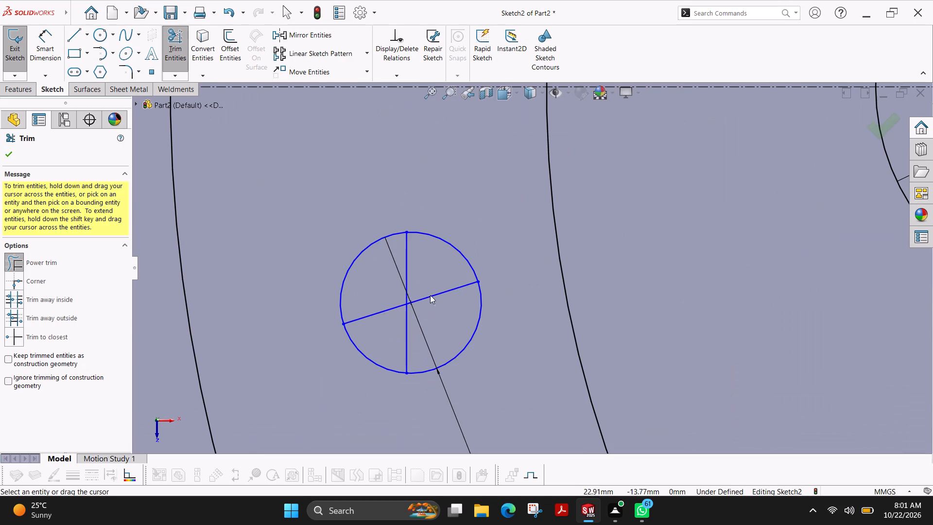
{"action": "left_click_drag", "start_coordinate": [430, 295], "coordinate": [419, 311]}
{"action": "scroll", "coordinate": [419, 234], "scroll_direction": "up", "scroll_amount": 3}
{"action": "scroll", "coordinate": [424, 146], "scroll_direction": "up", "scroll_amount": 4}
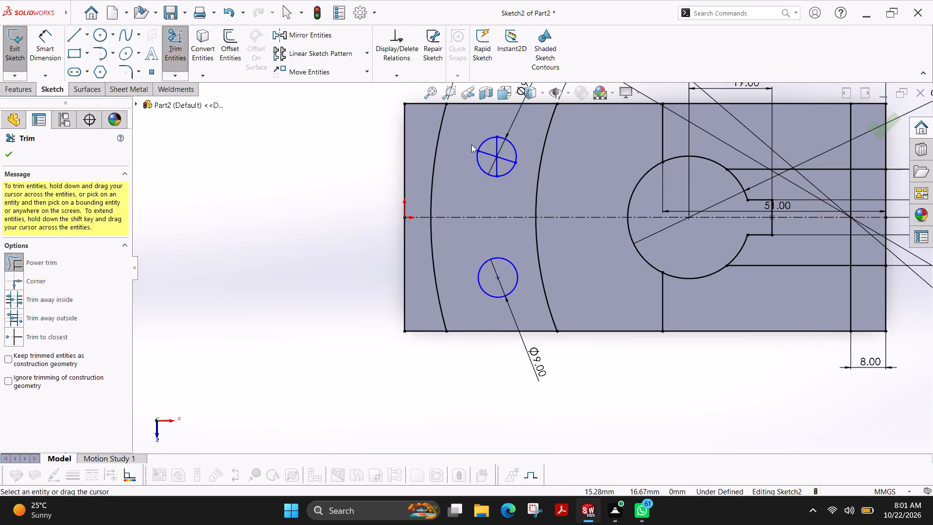
{"action": "scroll", "coordinate": [476, 144], "scroll_direction": "down", "scroll_amount": 3}
{"action": "left_click_drag", "start_coordinate": [543, 175], "coordinate": [539, 185]}
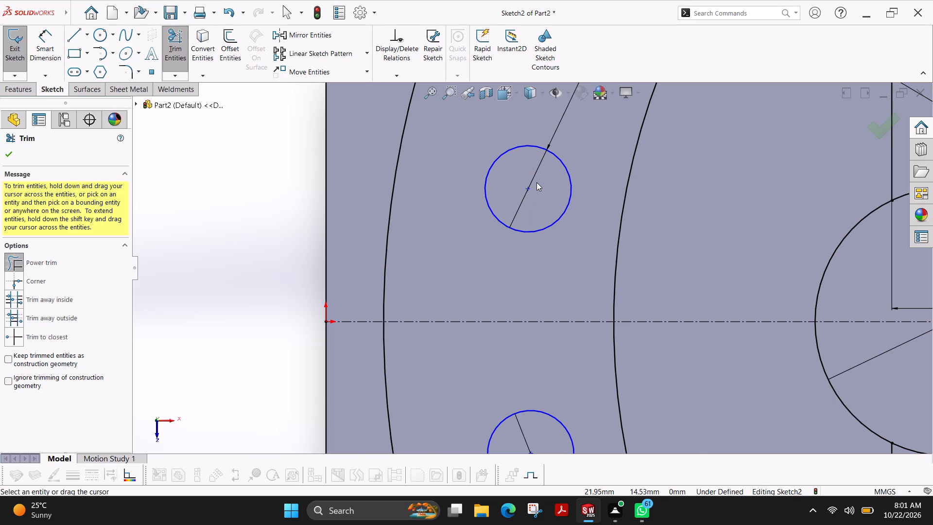
{"action": "scroll", "coordinate": [534, 182], "scroll_direction": "up", "scroll_amount": 3}
{"action": "left_click", "coordinate": [11, 149]}
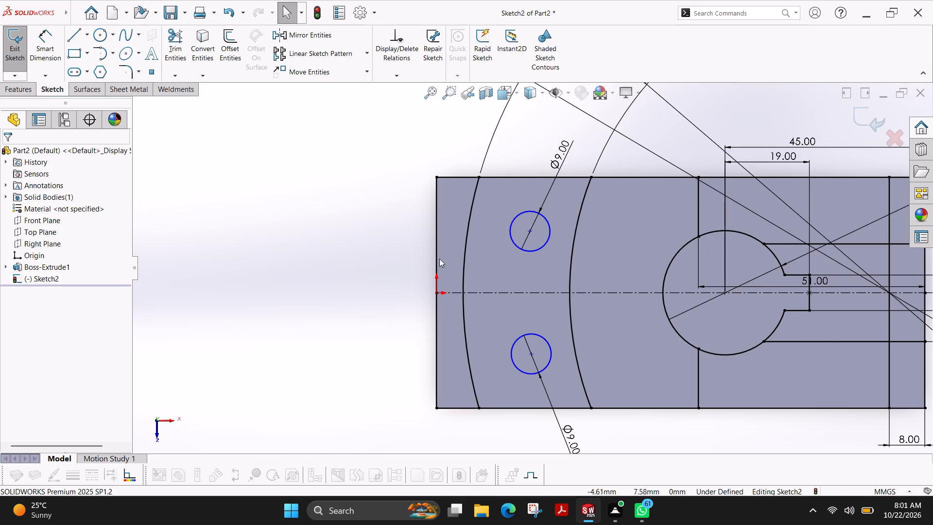
Cut-extrude the two 9 mm circles as a blind cut 75 mm deep through the block.
{"action": "scroll", "coordinate": [499, 242], "scroll_direction": "up", "scroll_amount": 3}
{"action": "scroll", "coordinate": [698, 262], "scroll_direction": "down", "scroll_amount": 1}
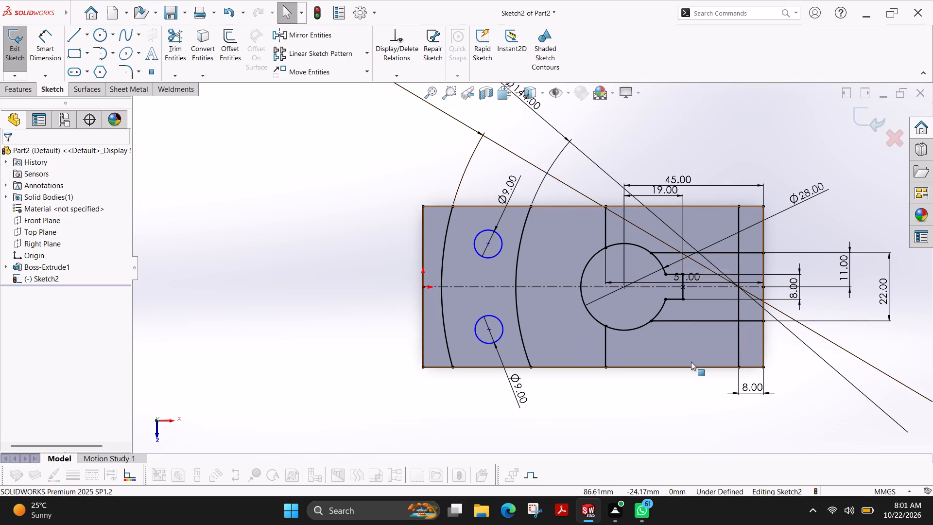
{"action": "left_click", "coordinate": [15, 86]}
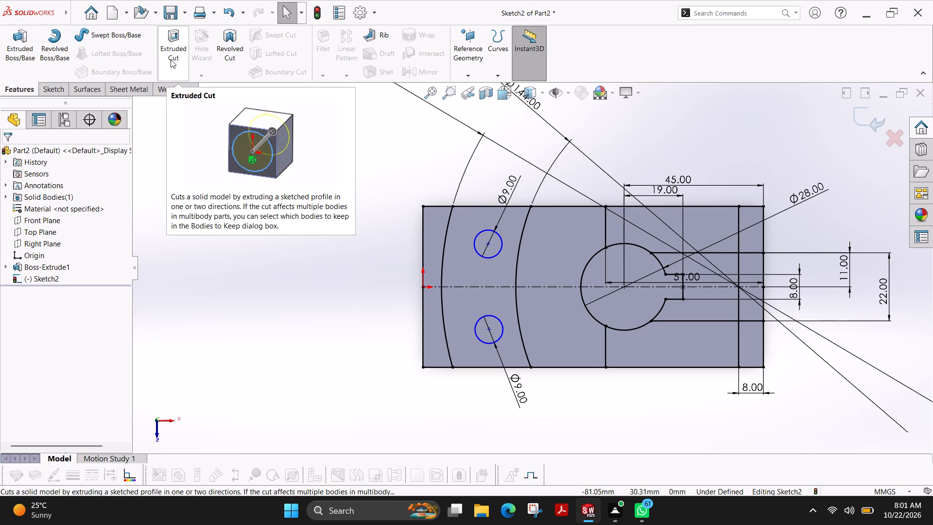
{"action": "left_click", "coordinate": [171, 59]}
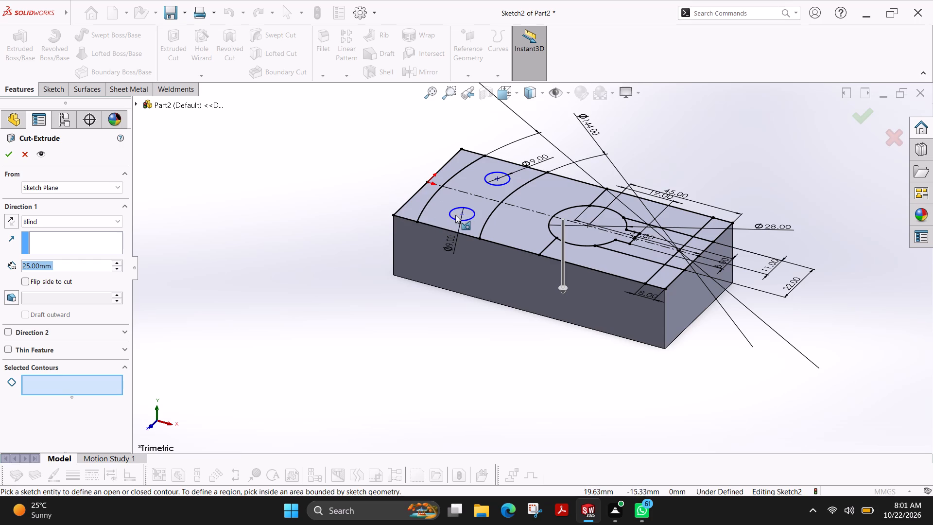
{"action": "left_click", "coordinate": [453, 216]}
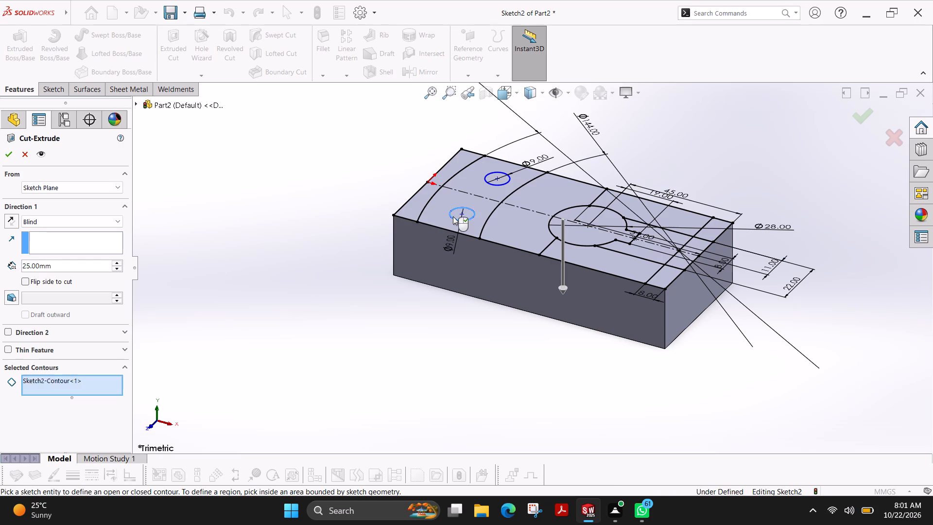
{"action": "left_click", "coordinate": [498, 186]}
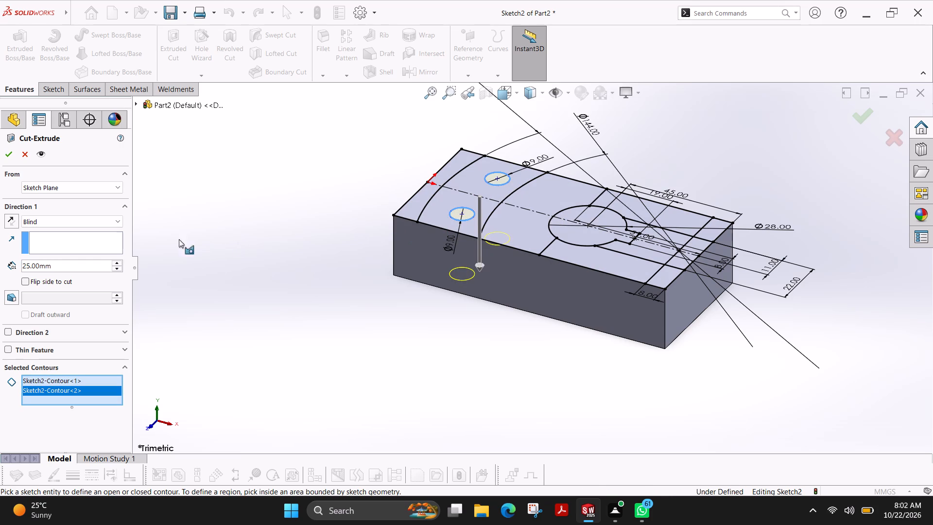
{"action": "left_click", "coordinate": [114, 265]}
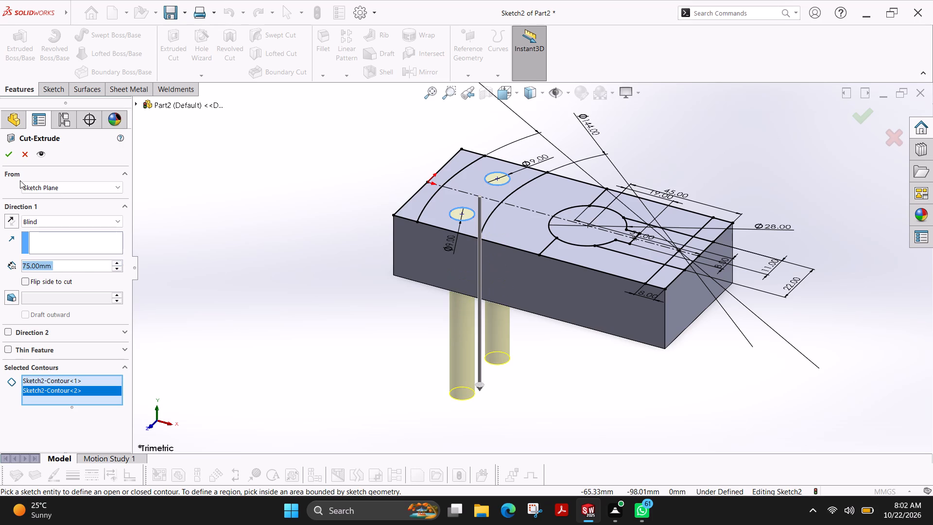
{"action": "left_click", "coordinate": [8, 155]}
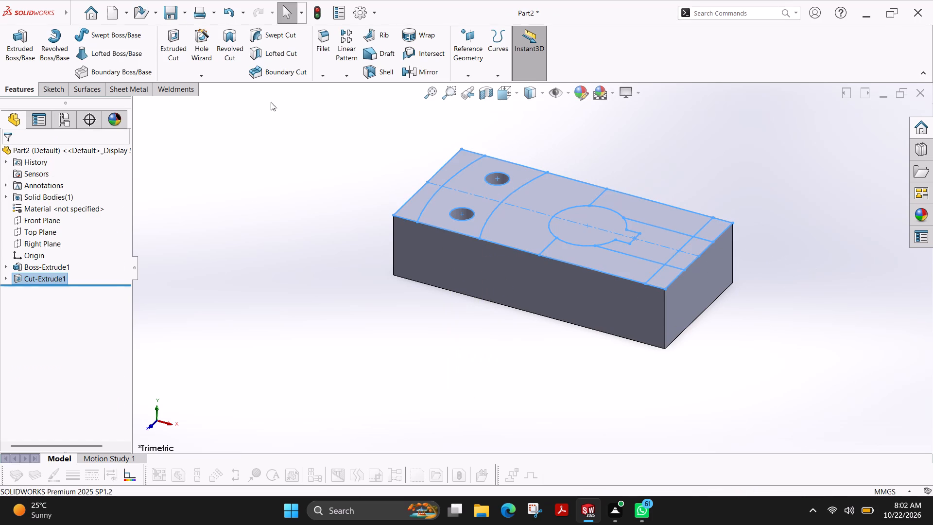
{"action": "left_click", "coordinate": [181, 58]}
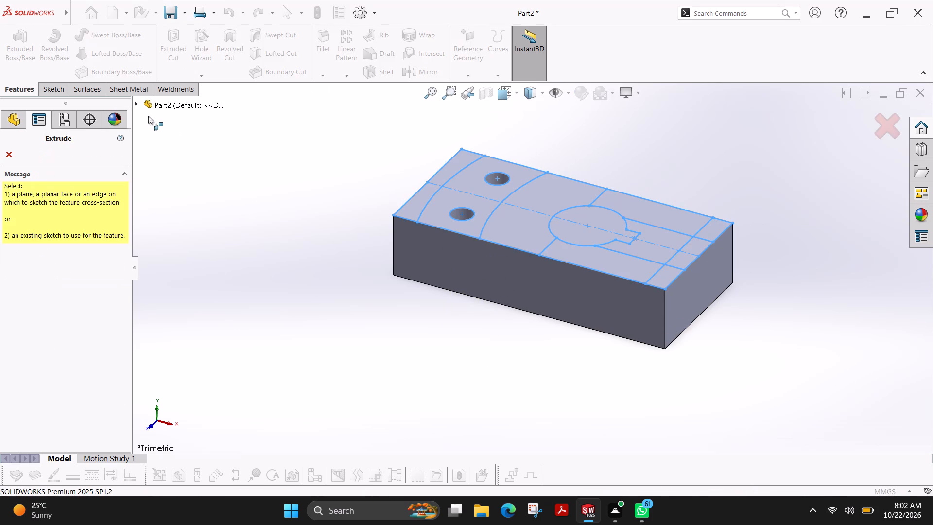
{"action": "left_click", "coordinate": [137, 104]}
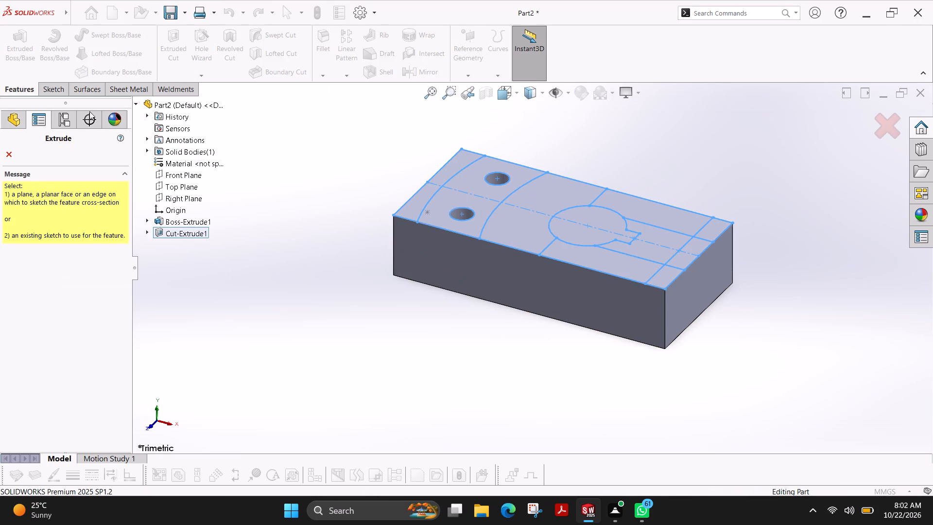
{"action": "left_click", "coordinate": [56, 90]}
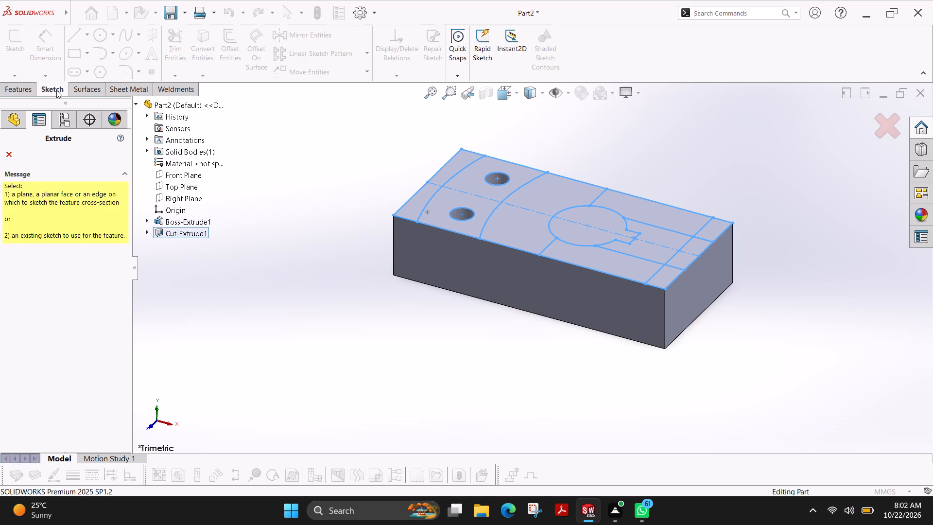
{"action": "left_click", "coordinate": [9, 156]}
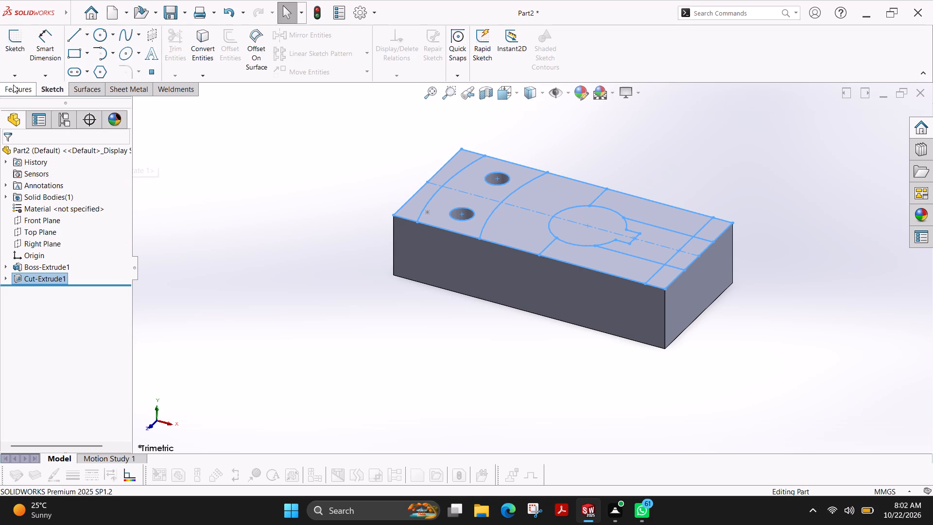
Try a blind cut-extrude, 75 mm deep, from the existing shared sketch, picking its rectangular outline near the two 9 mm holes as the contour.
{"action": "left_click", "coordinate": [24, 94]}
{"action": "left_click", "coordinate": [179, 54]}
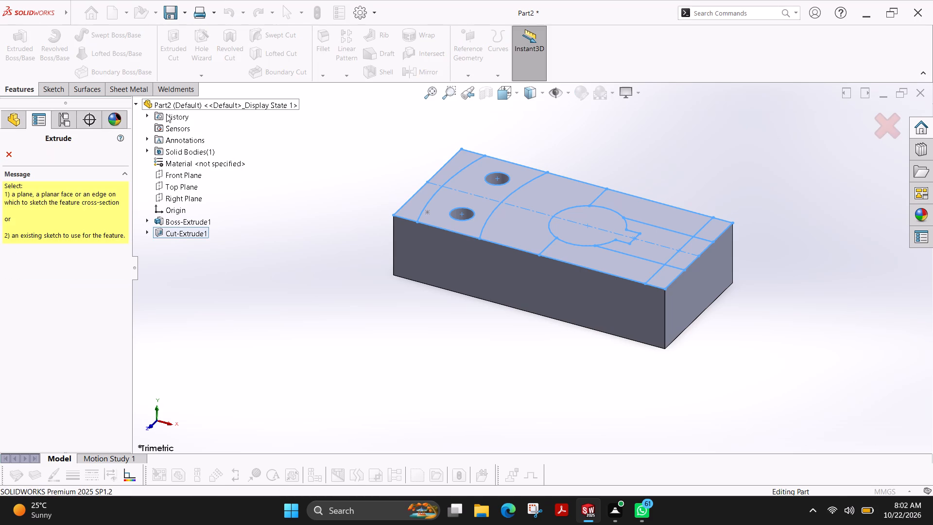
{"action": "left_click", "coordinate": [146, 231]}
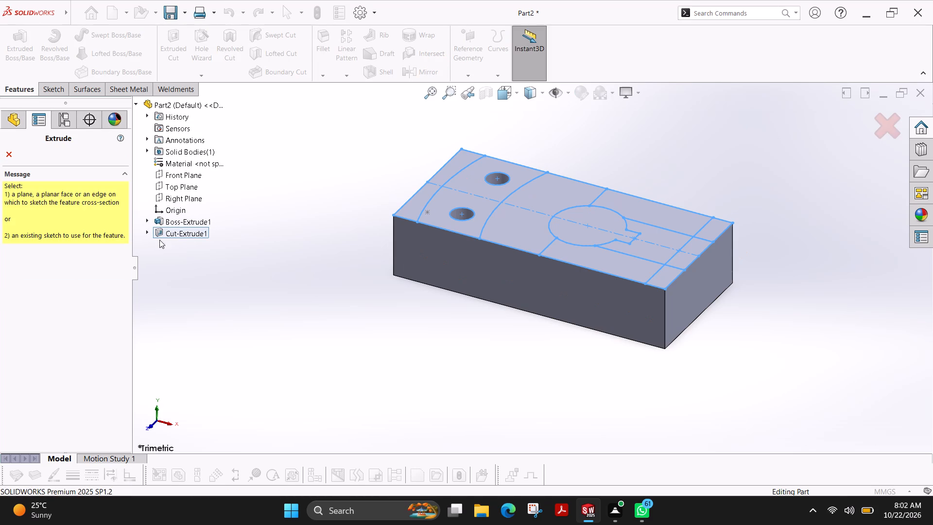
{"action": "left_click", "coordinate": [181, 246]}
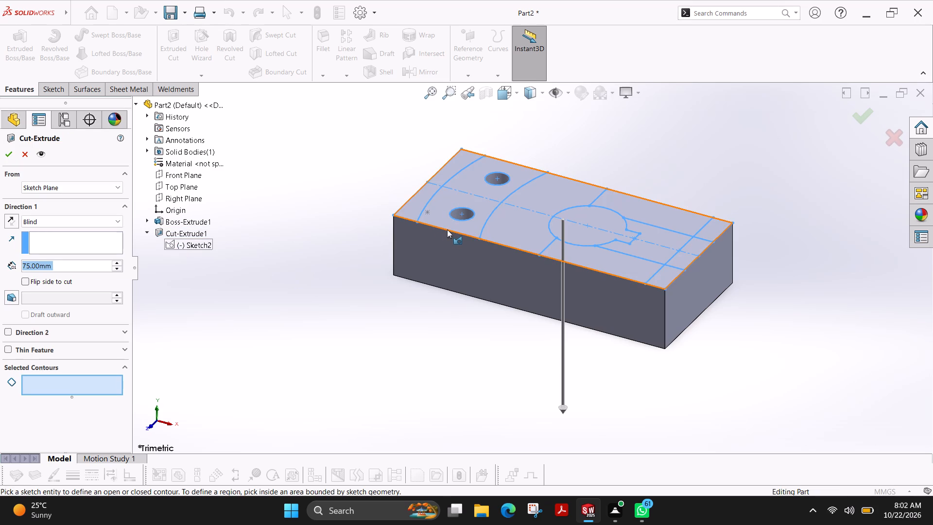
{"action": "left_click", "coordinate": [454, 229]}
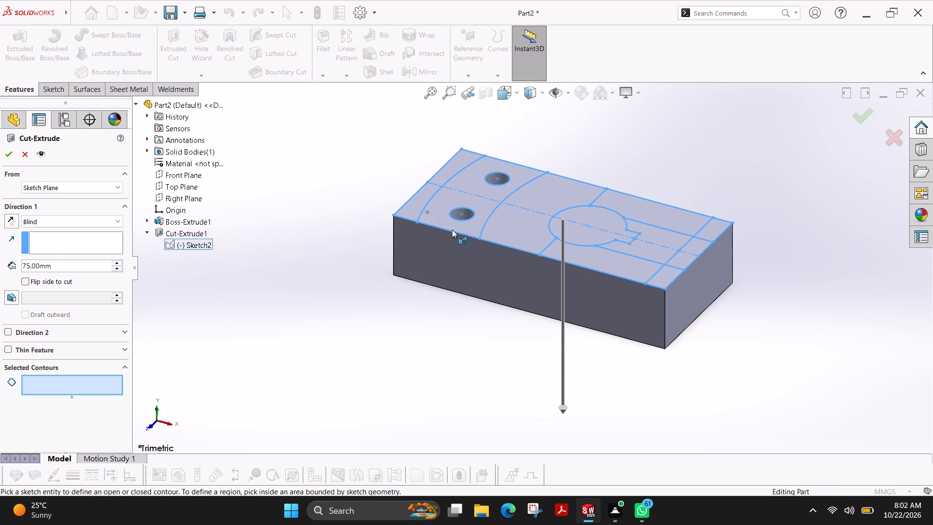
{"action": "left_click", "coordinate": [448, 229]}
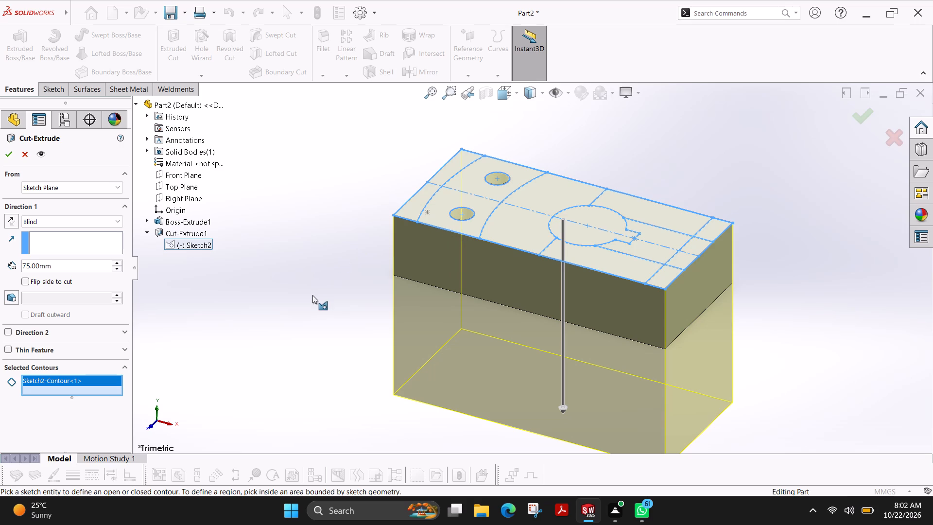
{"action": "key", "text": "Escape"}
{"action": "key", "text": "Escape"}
Reopen the shared sketch and trim the rectangle's end edge and the short upper and lower edge pieces outside the outer large arc.
{"action": "left_click", "coordinate": [51, 86]}
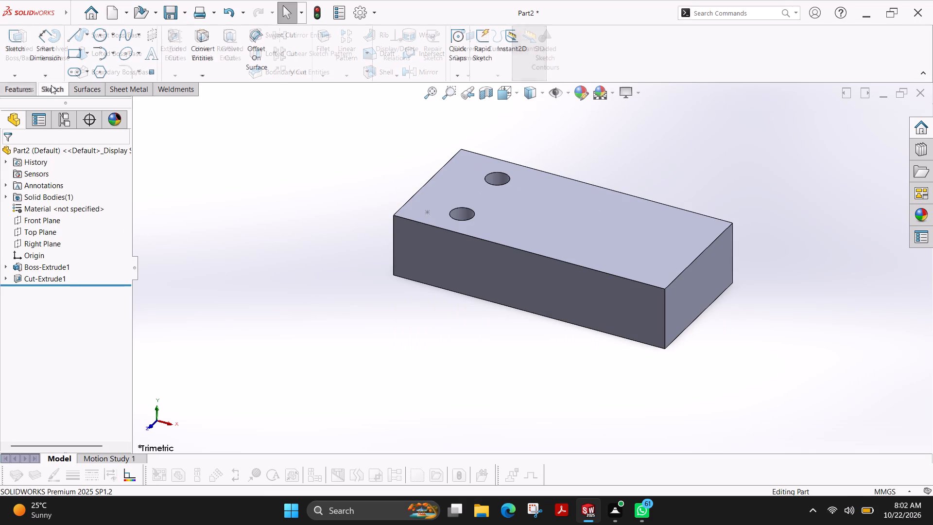
{"action": "left_click", "coordinate": [21, 51]}
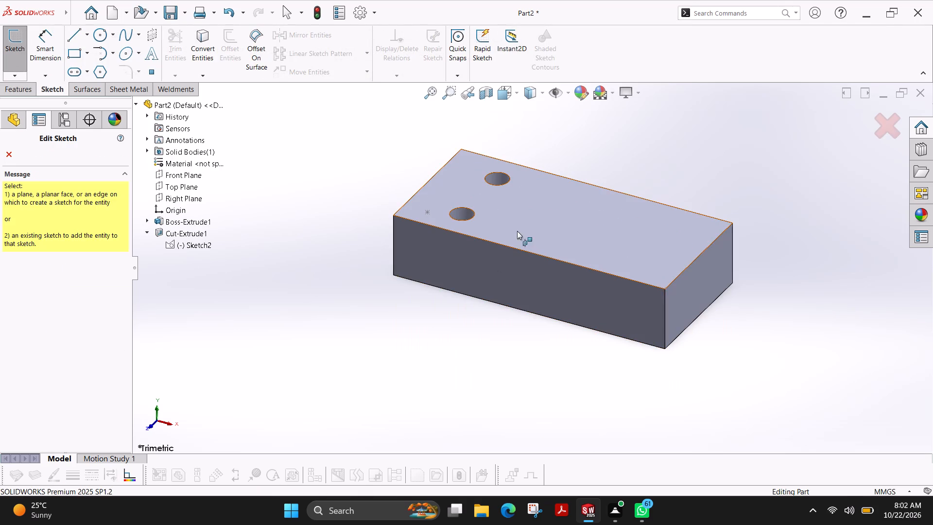
{"action": "left_click", "coordinate": [196, 244]}
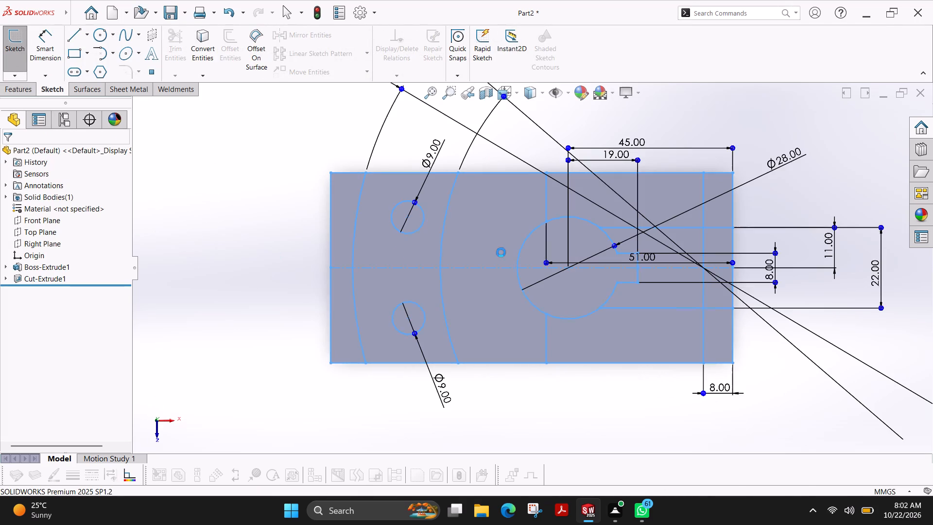
{"action": "key", "text": "Escape"}
{"action": "key", "text": "Escape"}
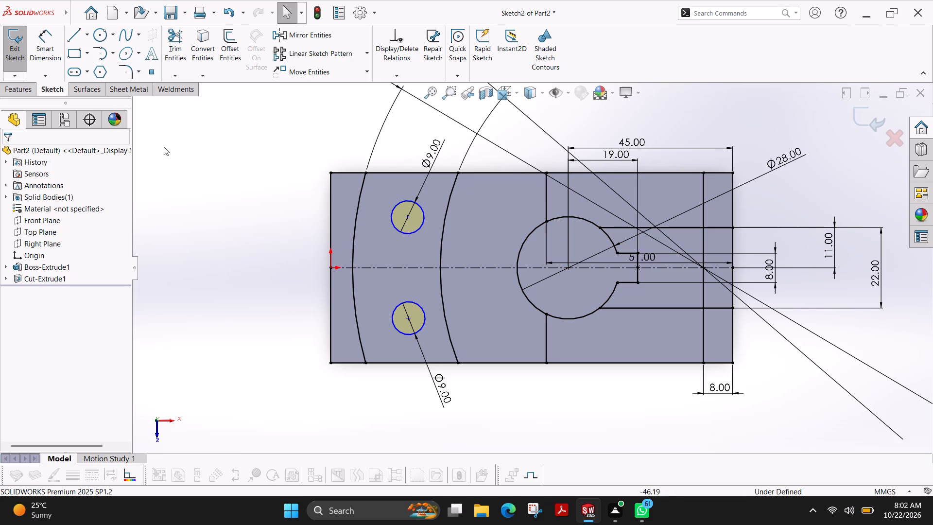
{"action": "left_click", "coordinate": [169, 56]}
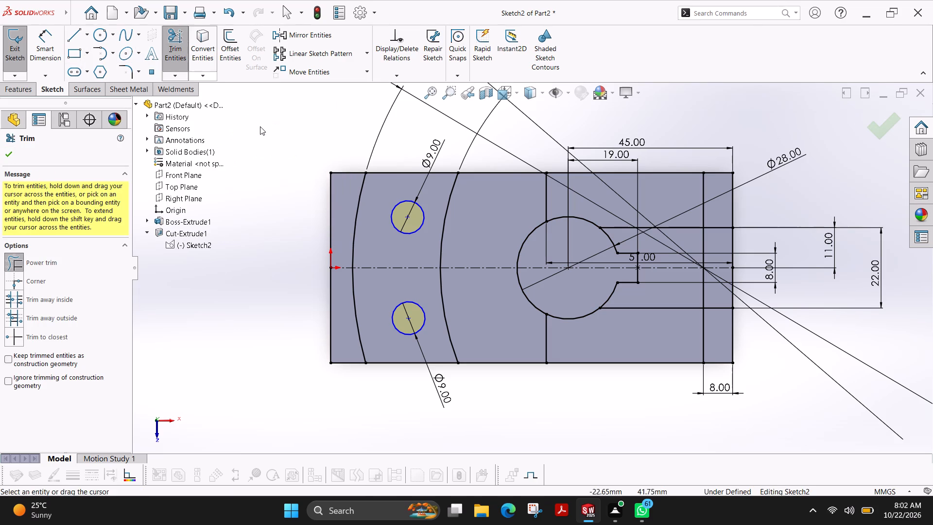
{"action": "left_click", "coordinate": [352, 155]}
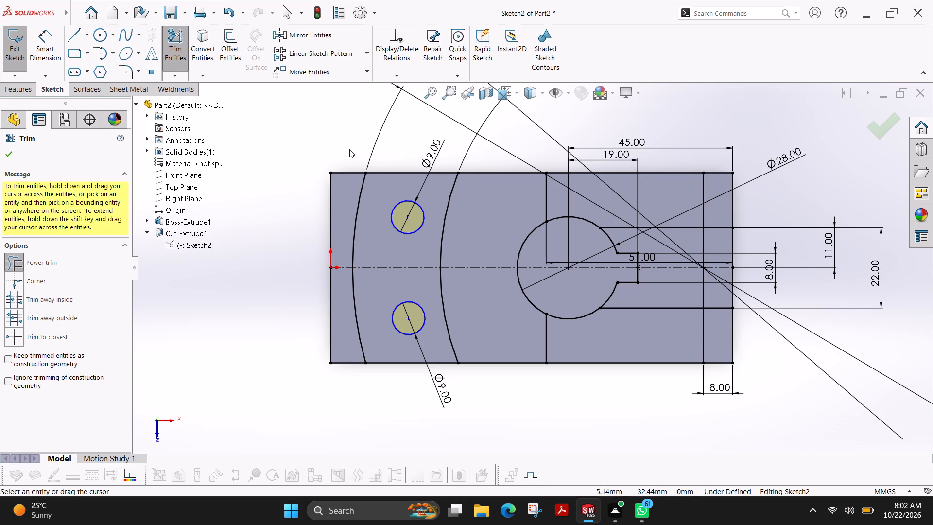
{"action": "left_click_drag", "start_coordinate": [349, 149], "coordinate": [340, 190]}
{"action": "left_click_drag", "start_coordinate": [344, 375], "coordinate": [343, 371]}
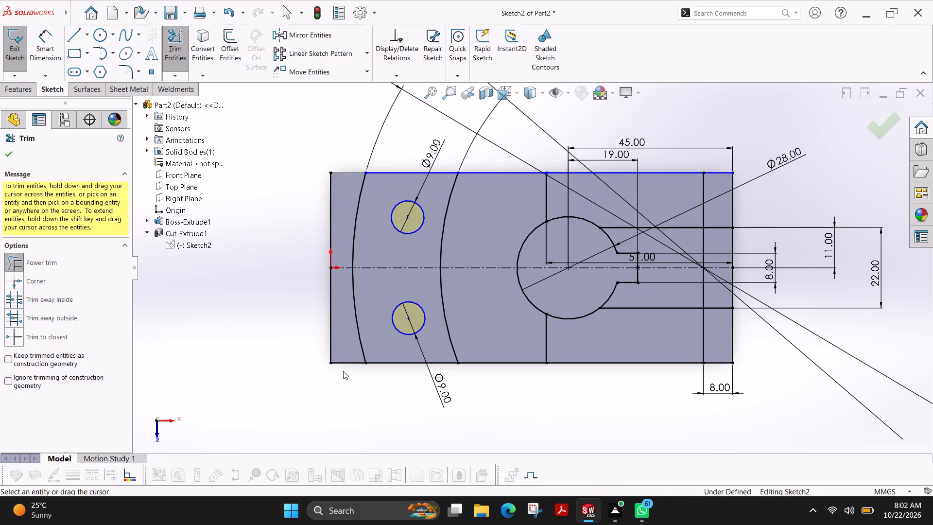
{"action": "left_click_drag", "start_coordinate": [343, 371], "coordinate": [342, 339]}
{"action": "left_click_drag", "start_coordinate": [337, 336], "coordinate": [294, 319]}
{"action": "left_click_drag", "start_coordinate": [342, 200], "coordinate": [287, 223]}
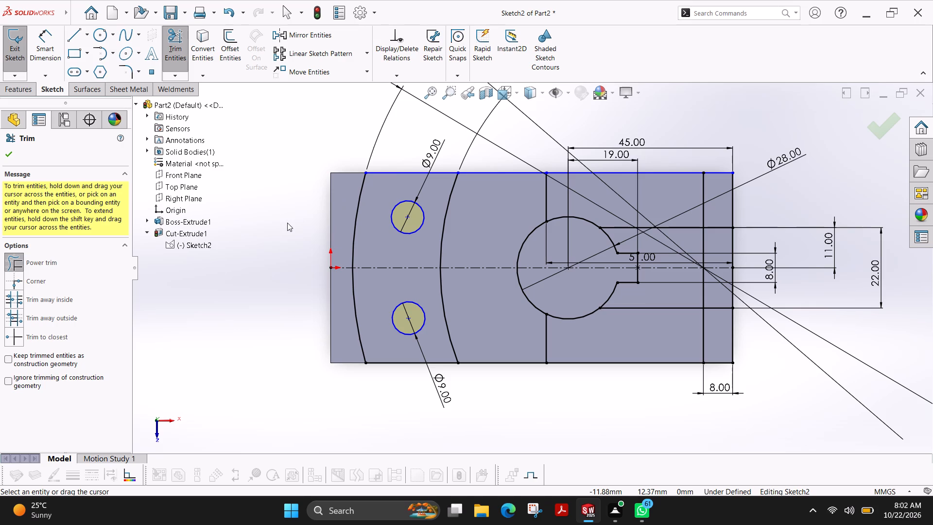
{"action": "left_click", "coordinate": [9, 159]}
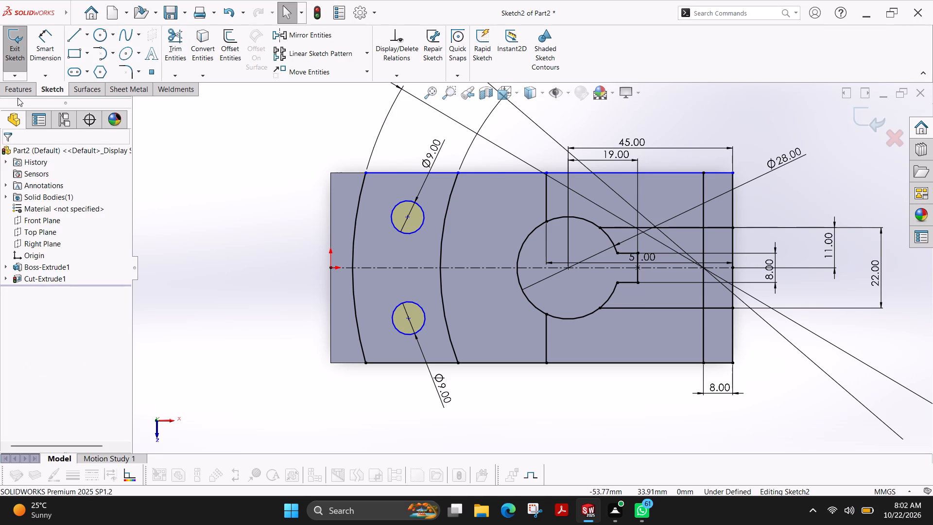
{"action": "left_click", "coordinate": [18, 93]}
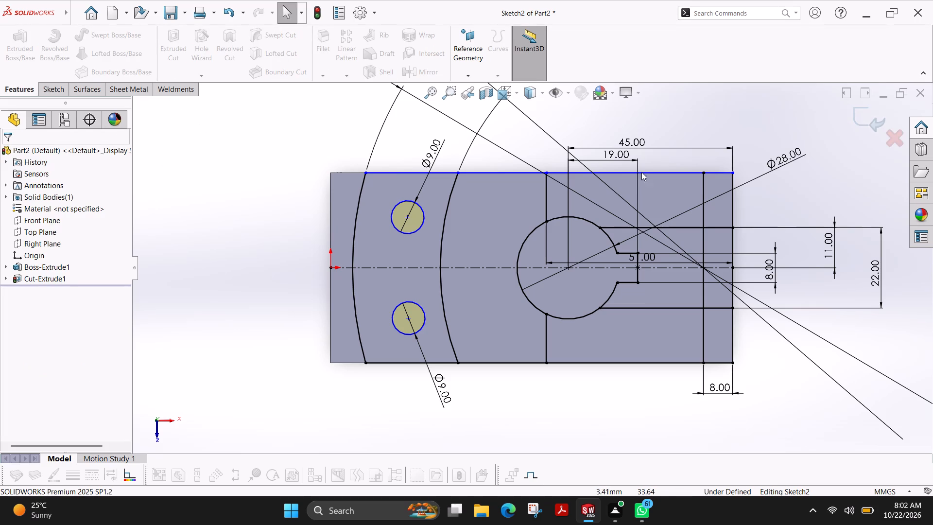
{"action": "left_click", "coordinate": [851, 122]}
{"action": "left_click", "coordinate": [869, 122]}
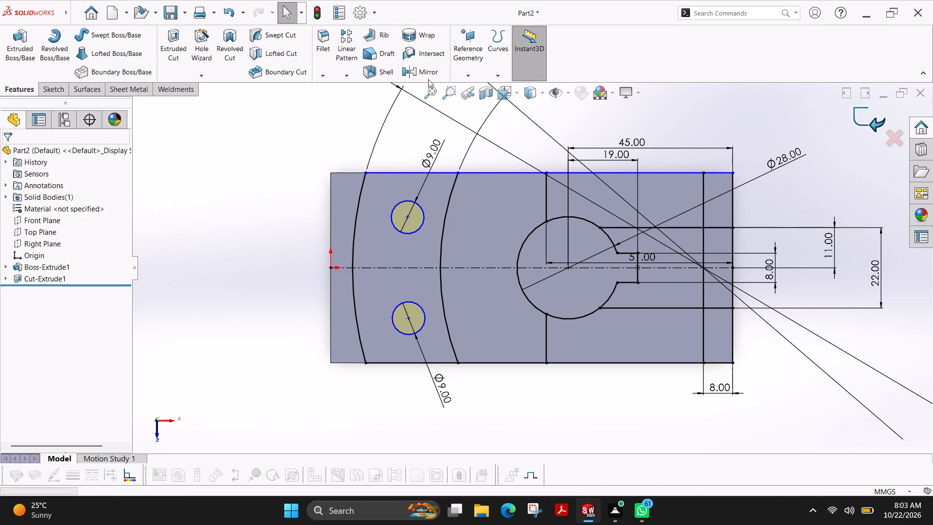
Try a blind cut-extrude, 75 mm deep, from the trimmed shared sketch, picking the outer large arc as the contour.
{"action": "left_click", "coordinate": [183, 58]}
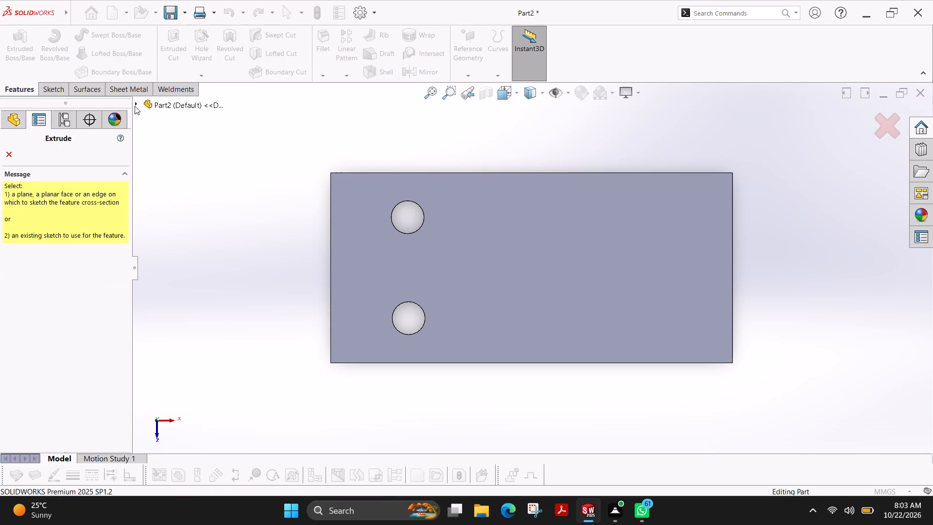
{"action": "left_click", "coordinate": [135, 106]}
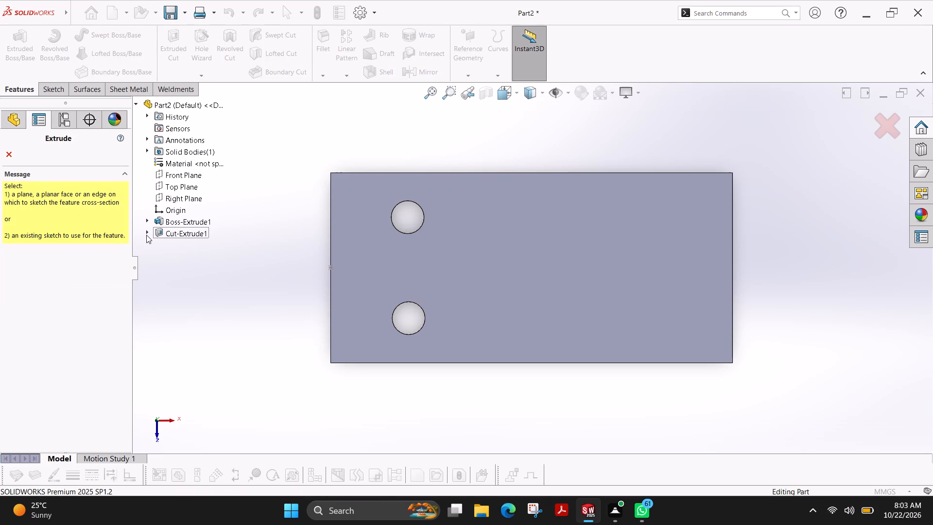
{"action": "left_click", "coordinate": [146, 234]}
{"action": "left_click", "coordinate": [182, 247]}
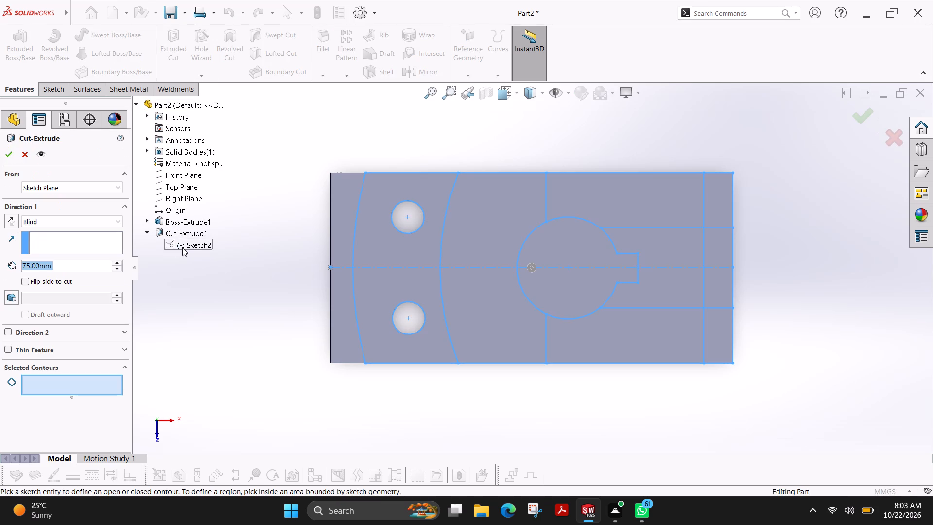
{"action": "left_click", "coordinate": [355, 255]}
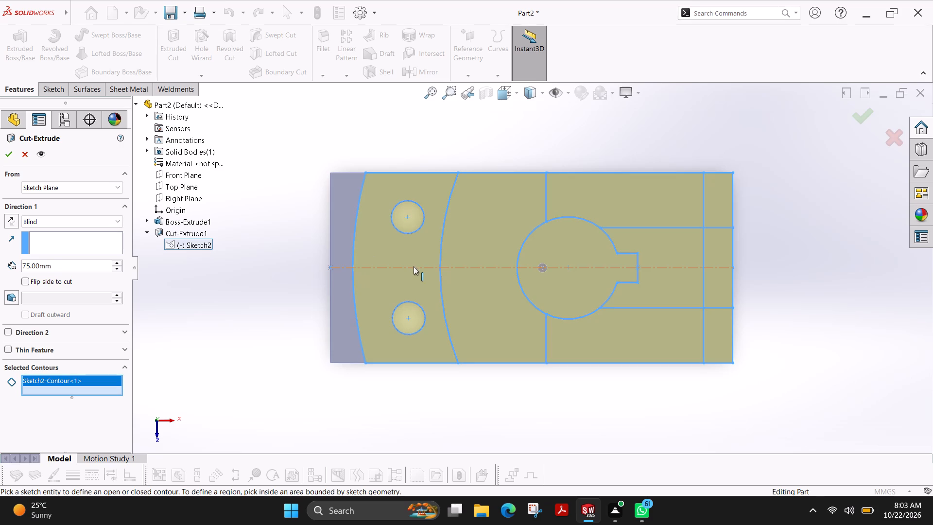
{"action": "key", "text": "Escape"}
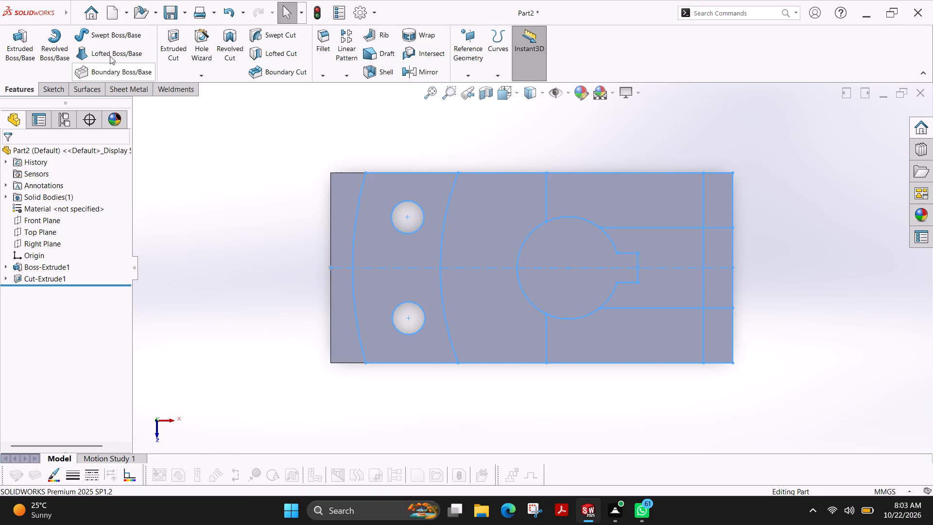
Reopen the shared sketch and trim the rectangle's upper and lower edges between the inner large arc and the 51 mm vertical line.
{"action": "left_click", "coordinate": [57, 86]}
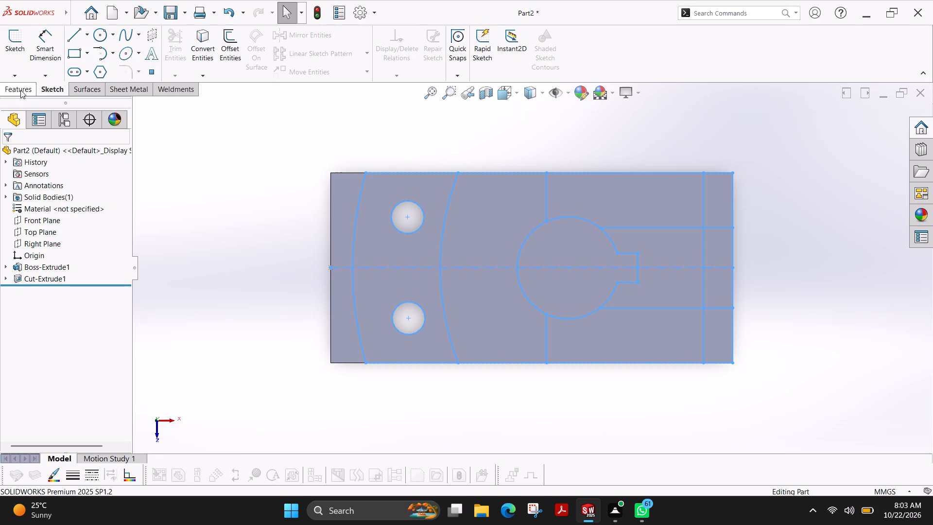
{"action": "left_click", "coordinate": [20, 90]}
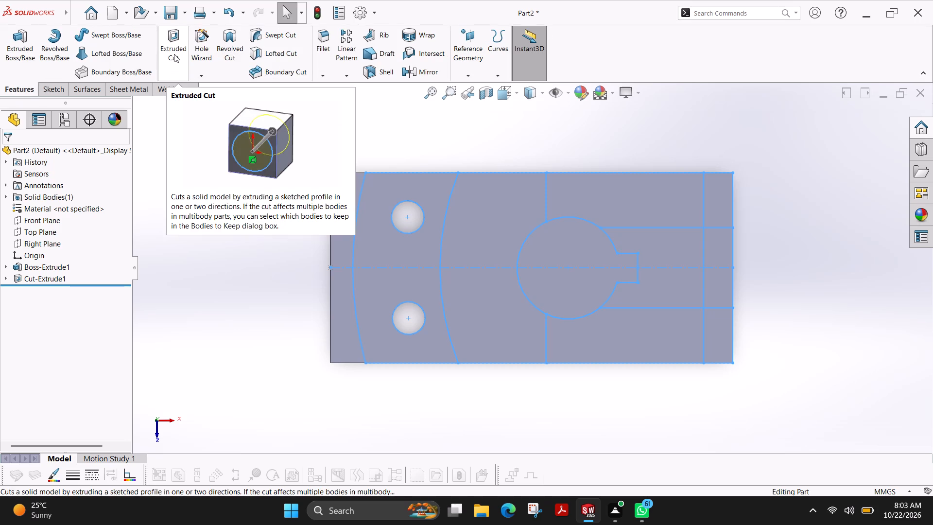
{"action": "left_click", "coordinate": [51, 88]}
{"action": "left_click", "coordinate": [22, 44]}
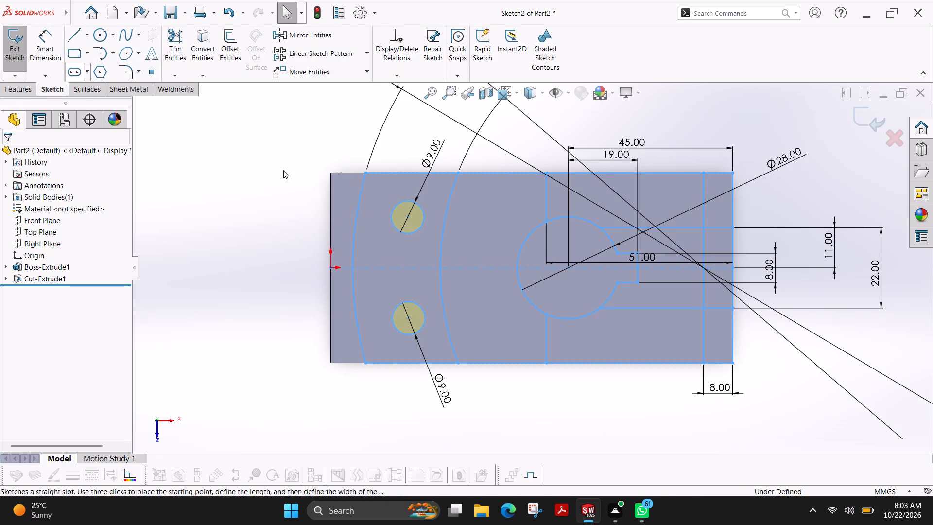
{"action": "scroll", "coordinate": [473, 196], "scroll_direction": "down", "scroll_amount": 3}
{"action": "scroll", "coordinate": [473, 196], "scroll_direction": "up", "scroll_amount": 4}
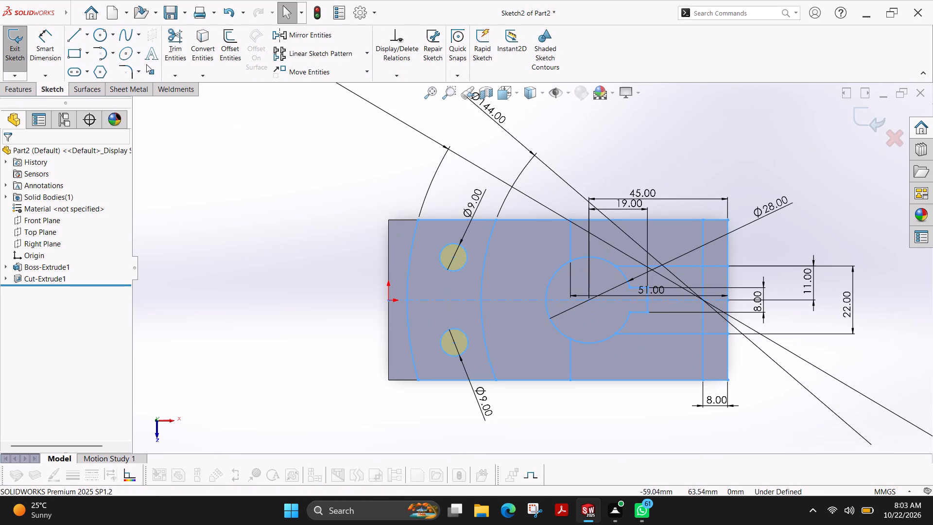
{"action": "left_click", "coordinate": [172, 42]}
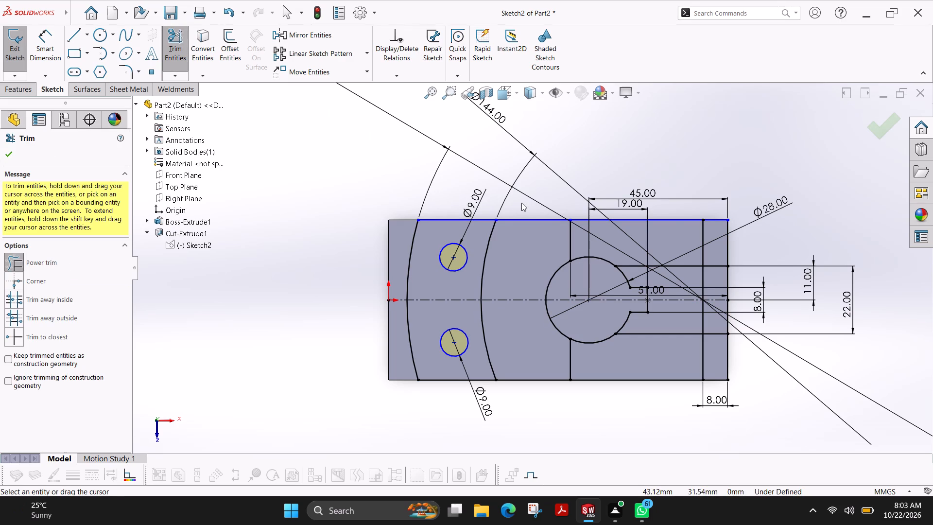
{"action": "left_click_drag", "start_coordinate": [521, 203], "coordinate": [520, 224]}
{"action": "left_click_drag", "start_coordinate": [525, 354], "coordinate": [524, 356]}
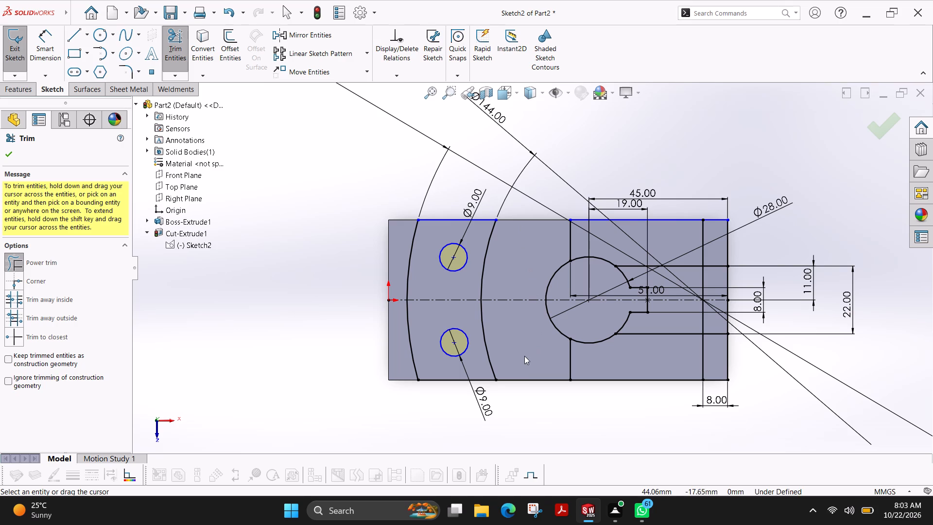
{"action": "left_click_drag", "start_coordinate": [524, 356], "coordinate": [532, 408]}
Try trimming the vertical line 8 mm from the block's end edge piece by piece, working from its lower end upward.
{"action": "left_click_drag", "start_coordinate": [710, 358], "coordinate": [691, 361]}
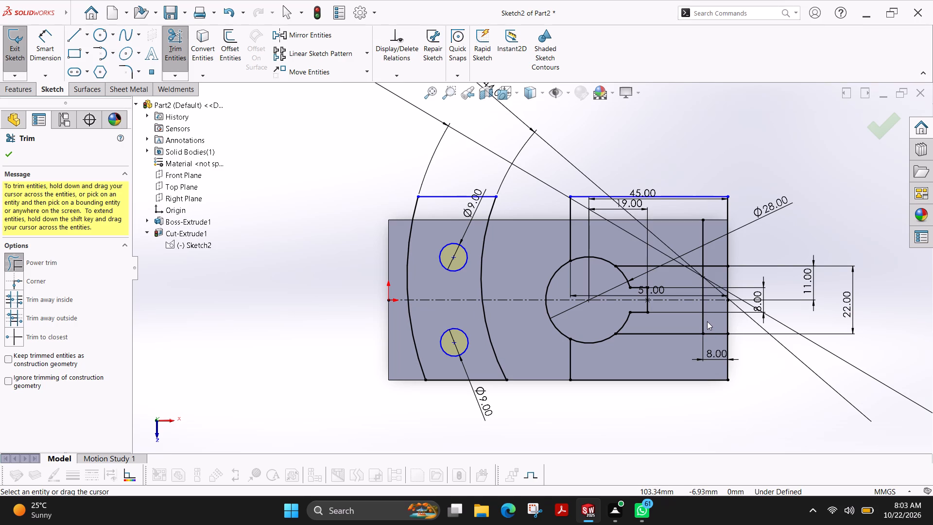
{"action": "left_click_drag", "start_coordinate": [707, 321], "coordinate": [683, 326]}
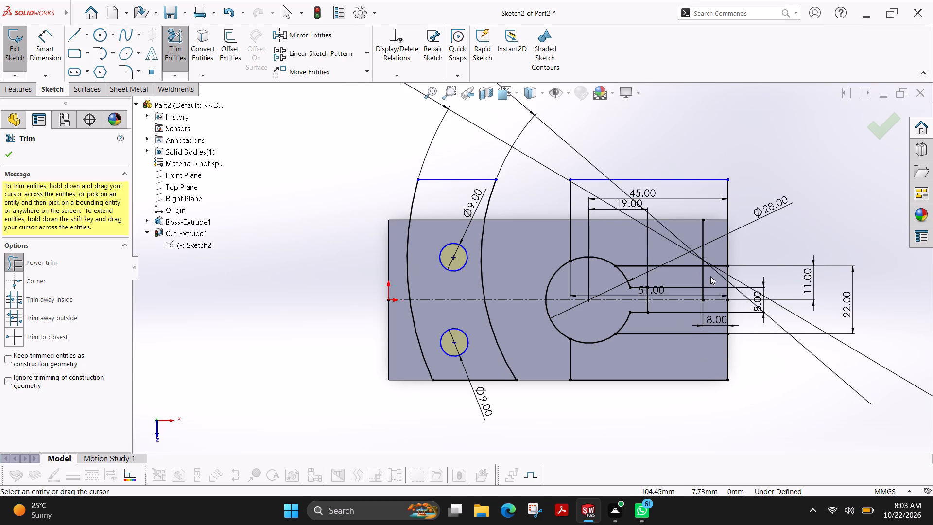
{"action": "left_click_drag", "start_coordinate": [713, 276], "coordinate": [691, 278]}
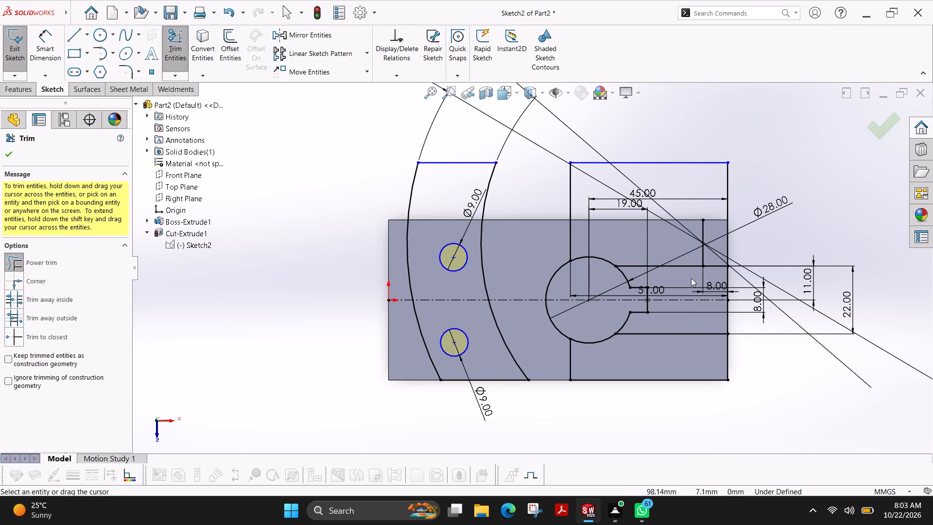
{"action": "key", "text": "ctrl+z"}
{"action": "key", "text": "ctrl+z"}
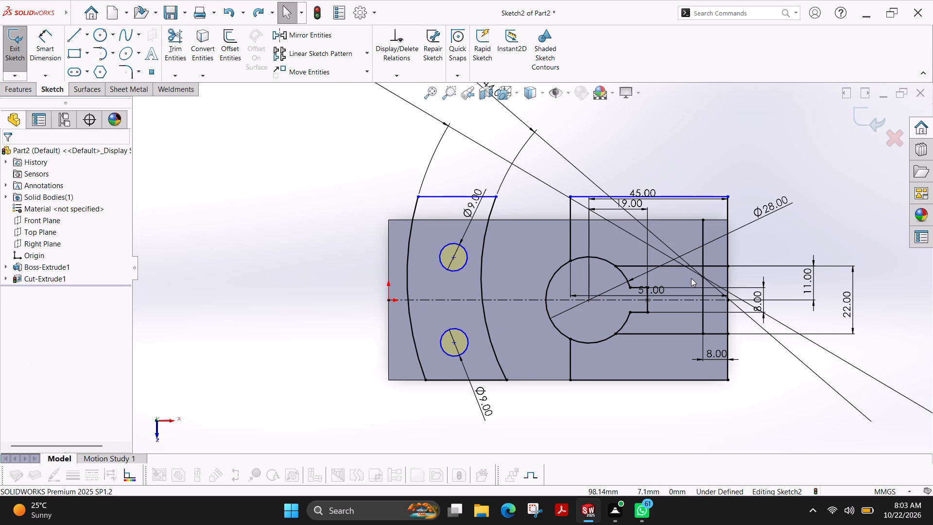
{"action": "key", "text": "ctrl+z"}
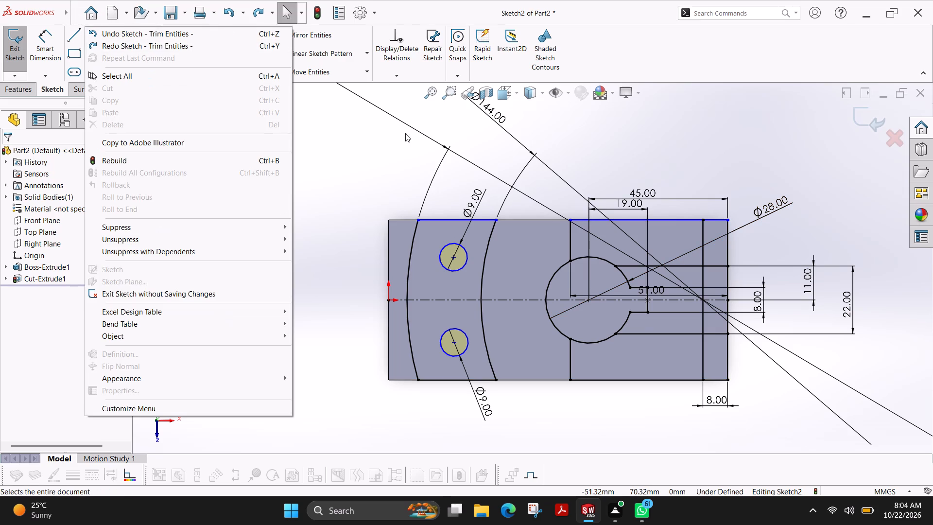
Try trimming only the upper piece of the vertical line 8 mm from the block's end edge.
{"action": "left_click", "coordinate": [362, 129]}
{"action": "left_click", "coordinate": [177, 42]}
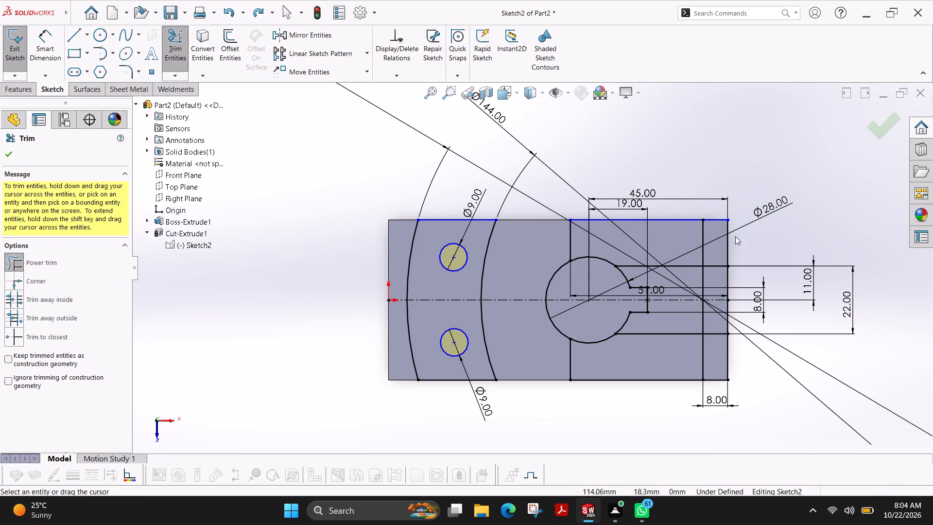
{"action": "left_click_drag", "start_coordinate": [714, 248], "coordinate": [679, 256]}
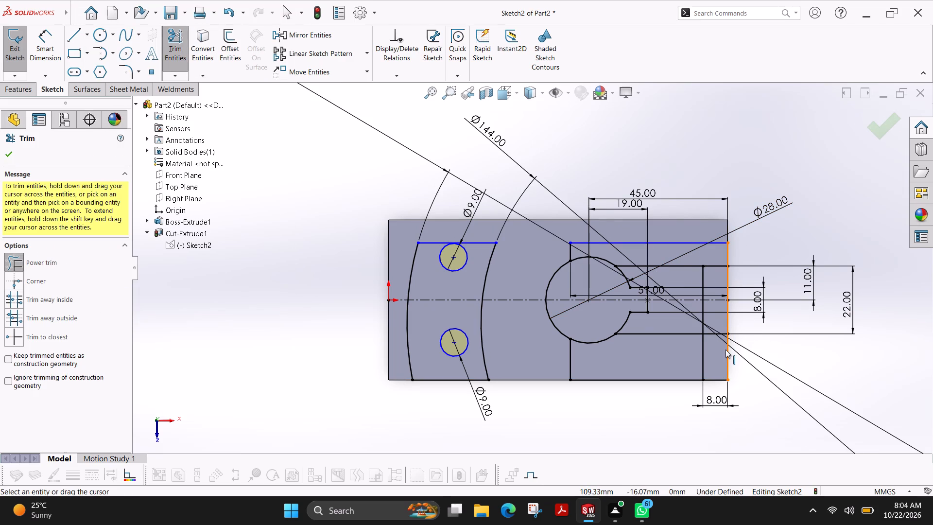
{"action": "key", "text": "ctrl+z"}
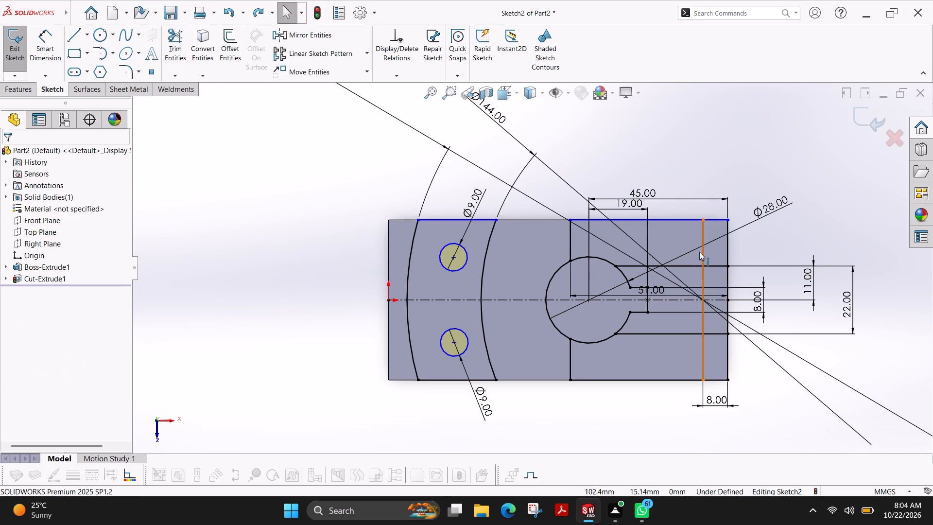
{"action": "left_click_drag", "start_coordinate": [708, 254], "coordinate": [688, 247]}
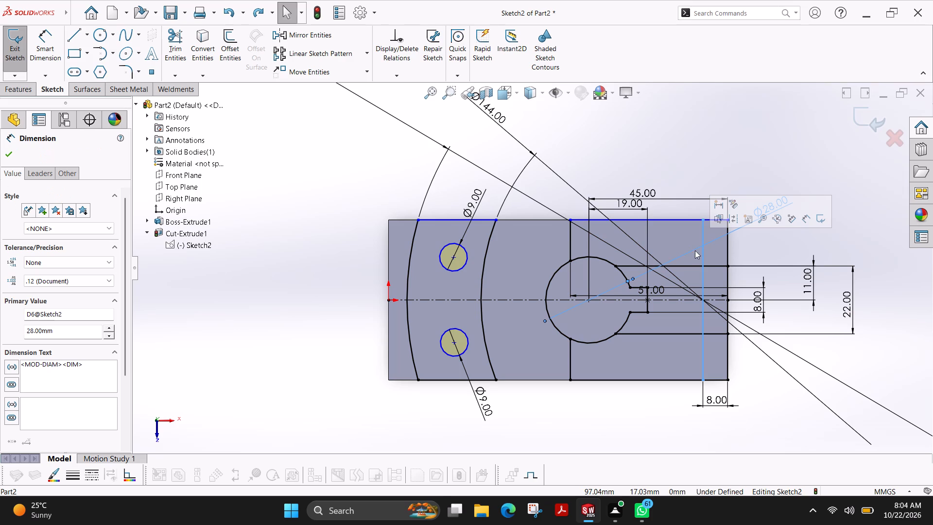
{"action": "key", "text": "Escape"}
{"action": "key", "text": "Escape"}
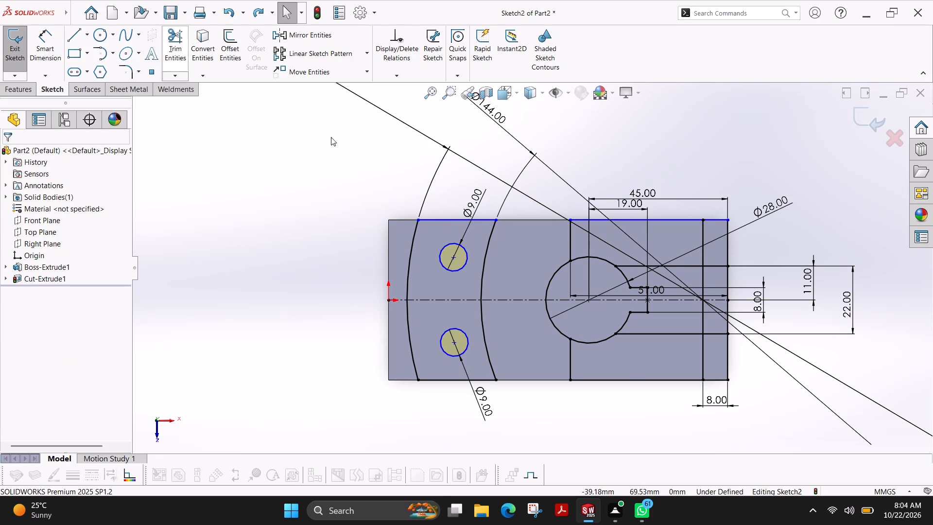
Delete the whole vertical line 8 mm from the block's end edge and exit the shared sketch.
{"action": "left_click", "coordinate": [701, 258]}
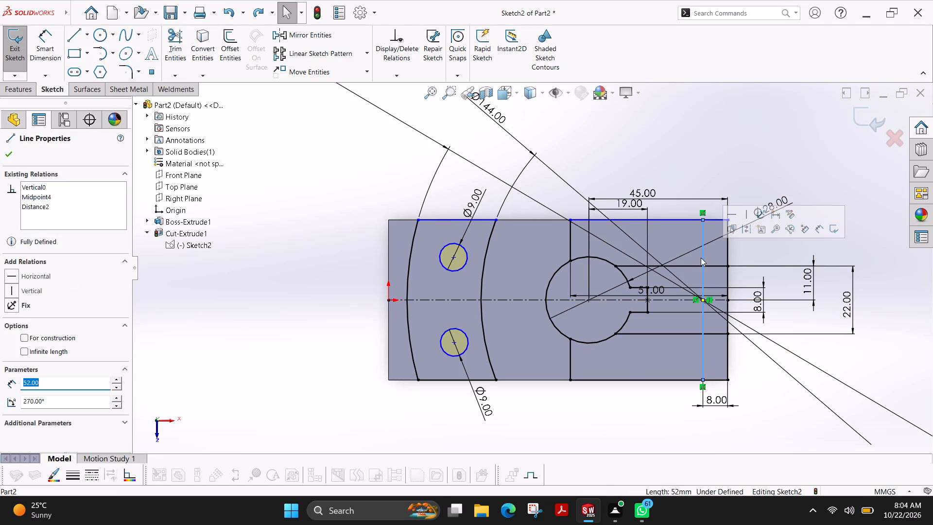
{"action": "key", "text": "Delete"}
{"action": "left_click", "coordinate": [416, 256]}
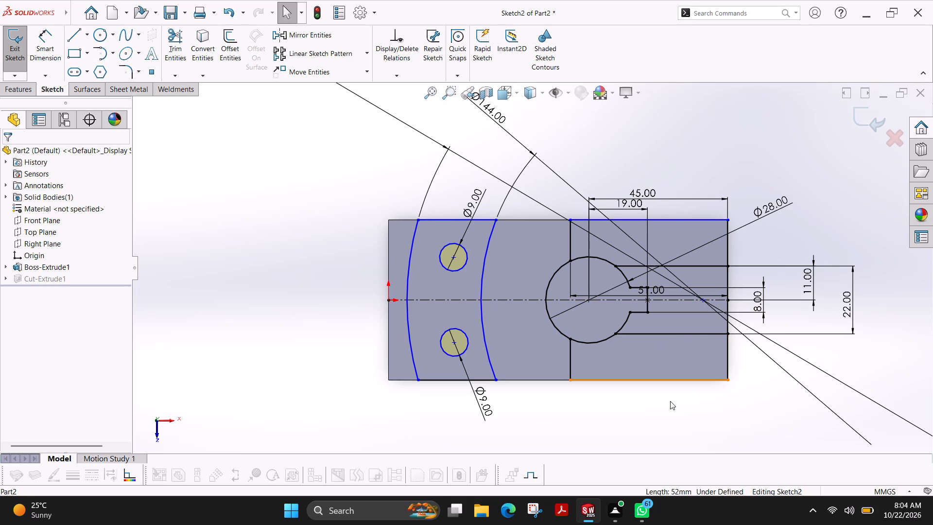
{"action": "left_click", "coordinate": [11, 91]}
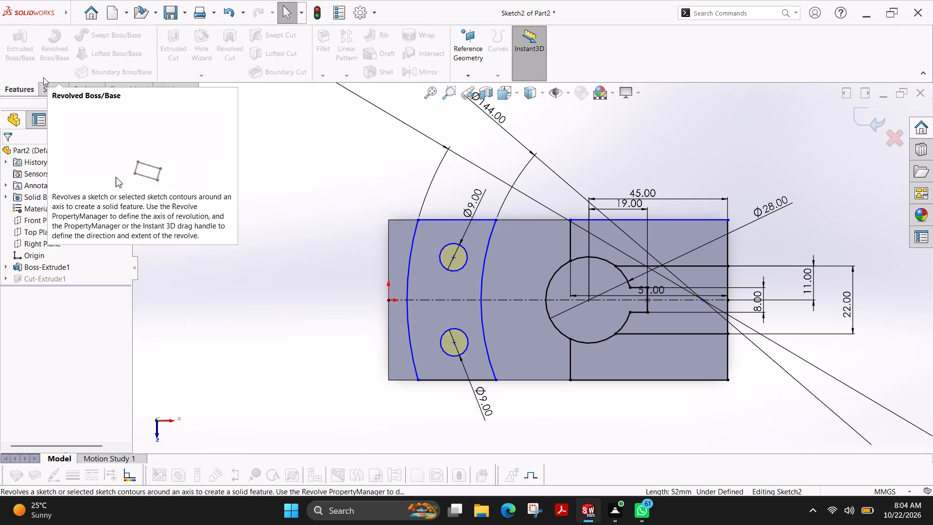
{"action": "left_click", "coordinate": [869, 123]}
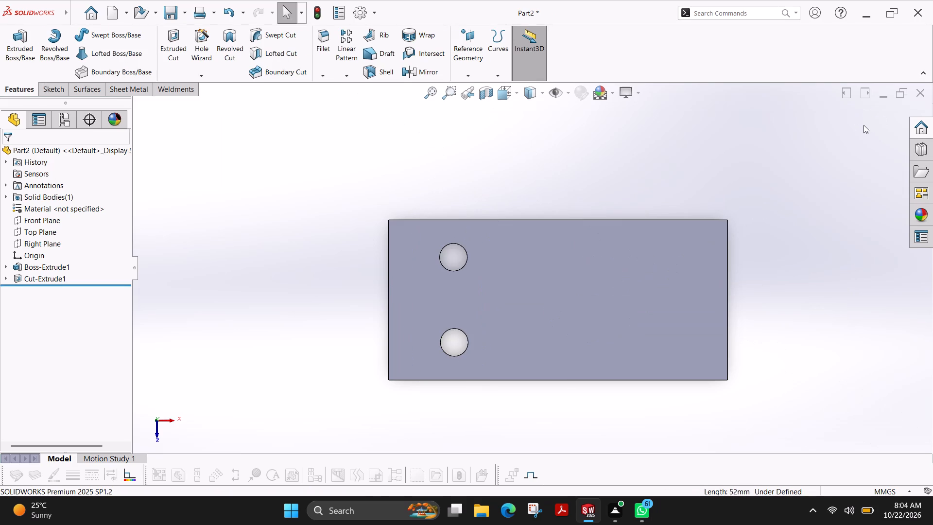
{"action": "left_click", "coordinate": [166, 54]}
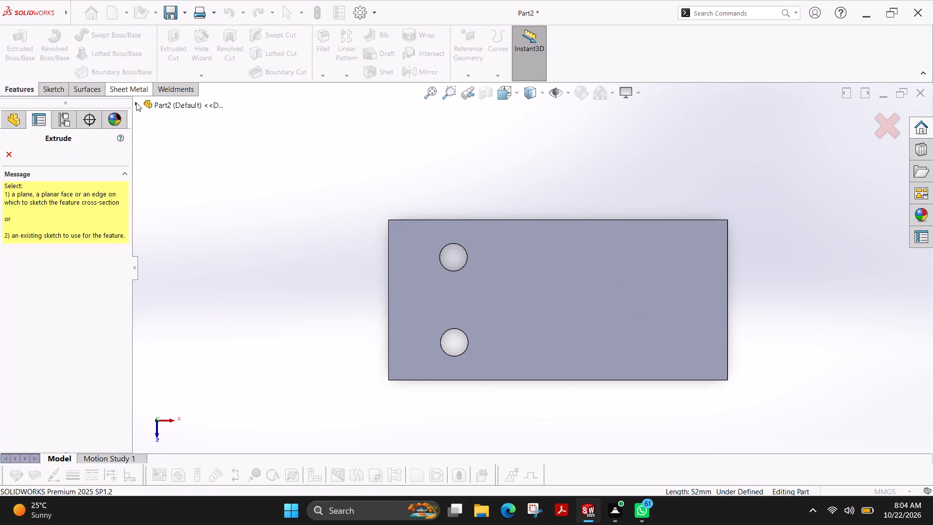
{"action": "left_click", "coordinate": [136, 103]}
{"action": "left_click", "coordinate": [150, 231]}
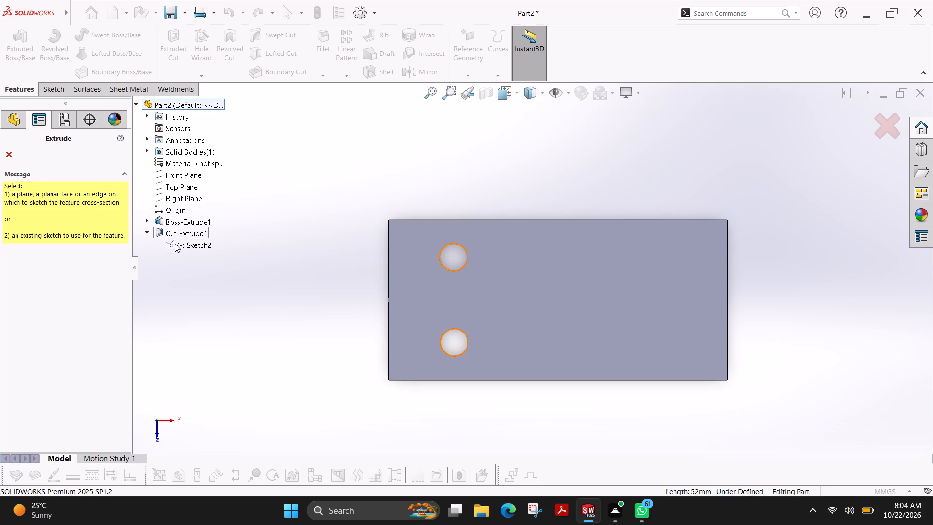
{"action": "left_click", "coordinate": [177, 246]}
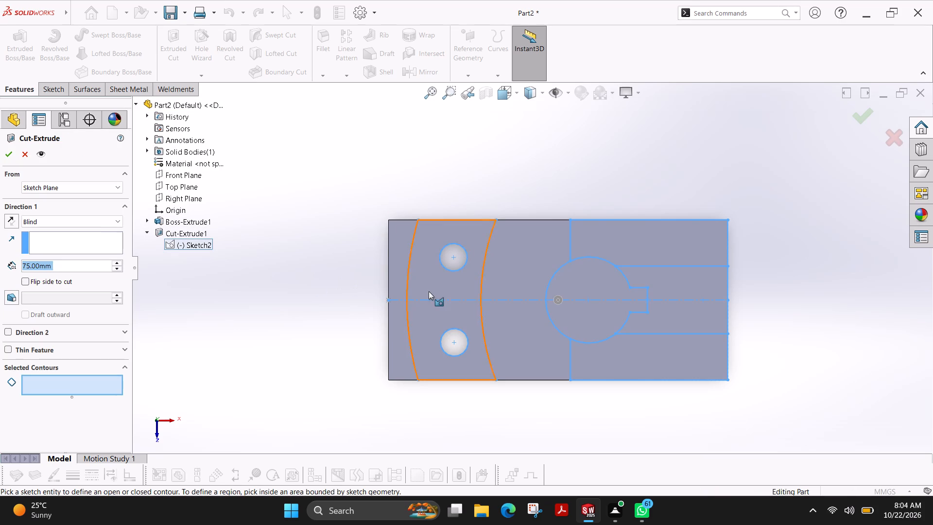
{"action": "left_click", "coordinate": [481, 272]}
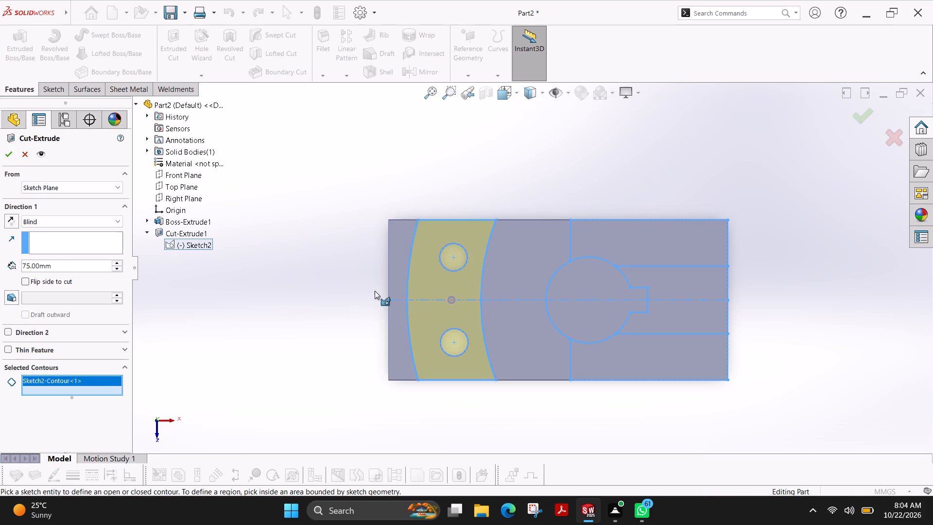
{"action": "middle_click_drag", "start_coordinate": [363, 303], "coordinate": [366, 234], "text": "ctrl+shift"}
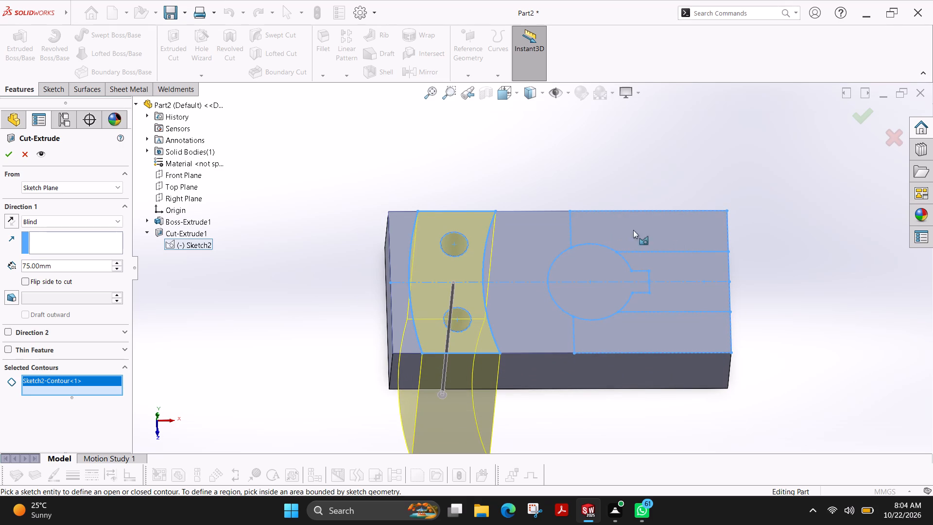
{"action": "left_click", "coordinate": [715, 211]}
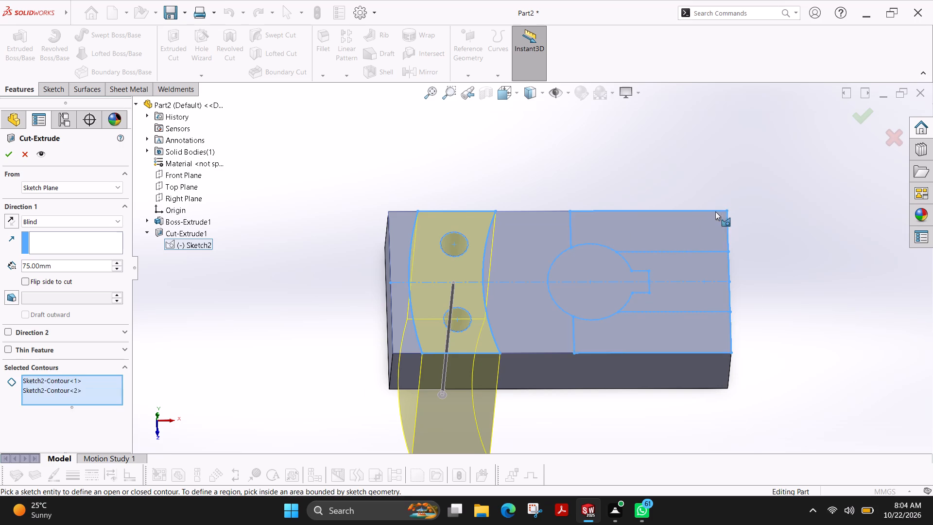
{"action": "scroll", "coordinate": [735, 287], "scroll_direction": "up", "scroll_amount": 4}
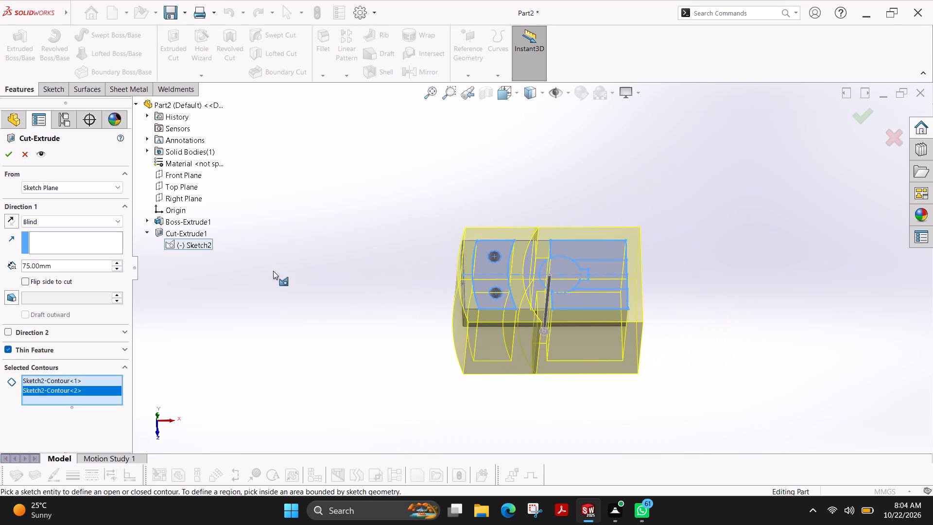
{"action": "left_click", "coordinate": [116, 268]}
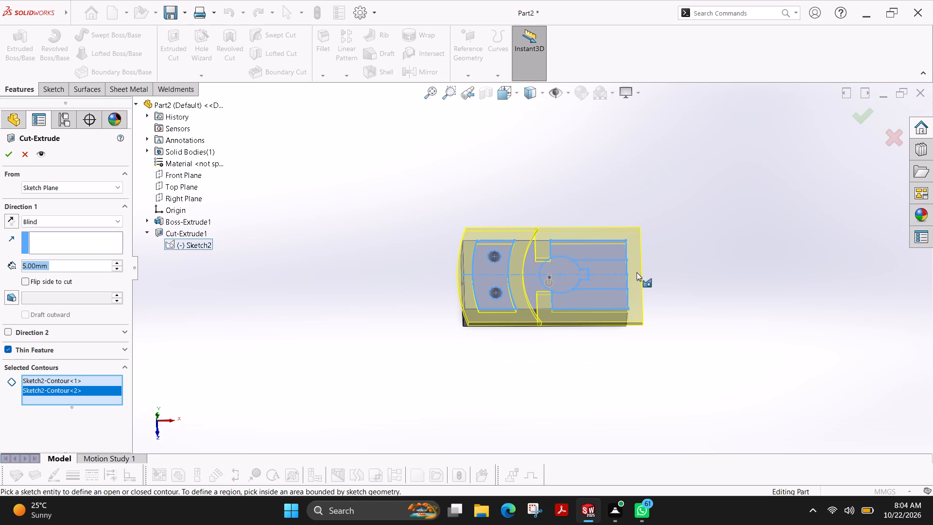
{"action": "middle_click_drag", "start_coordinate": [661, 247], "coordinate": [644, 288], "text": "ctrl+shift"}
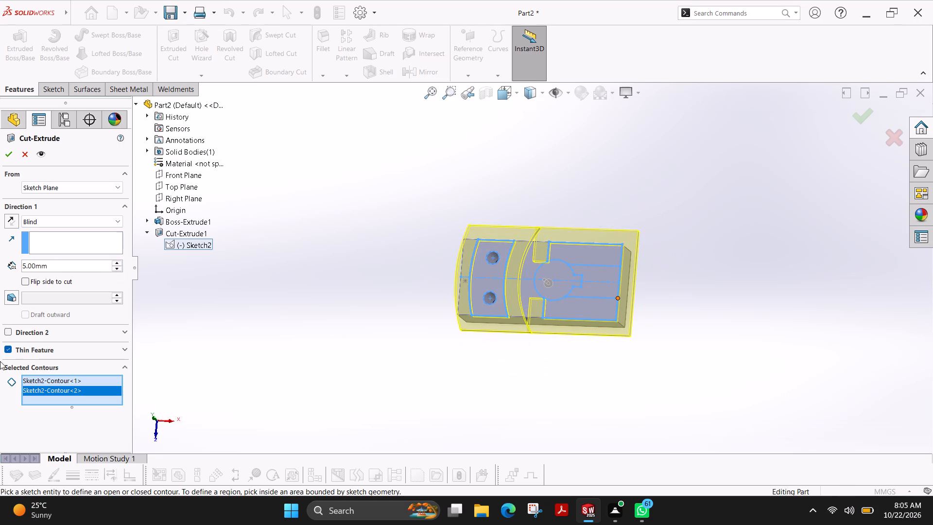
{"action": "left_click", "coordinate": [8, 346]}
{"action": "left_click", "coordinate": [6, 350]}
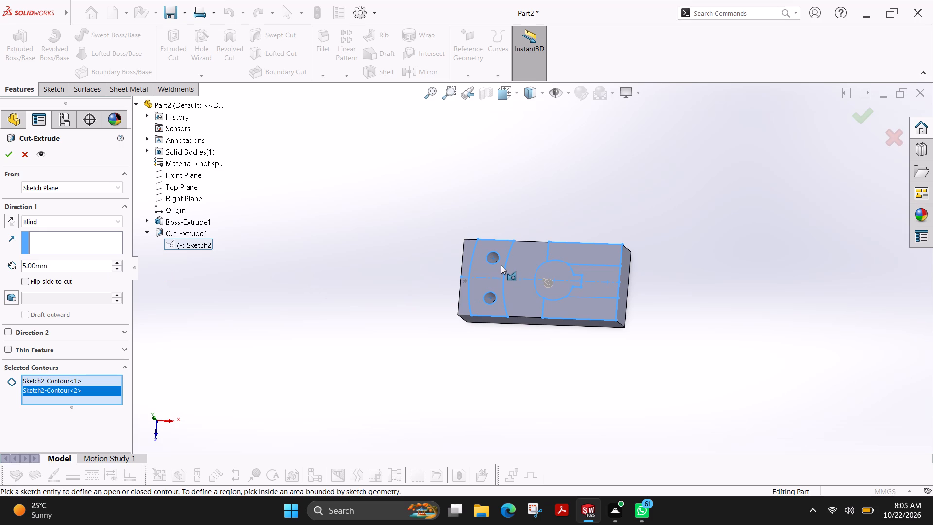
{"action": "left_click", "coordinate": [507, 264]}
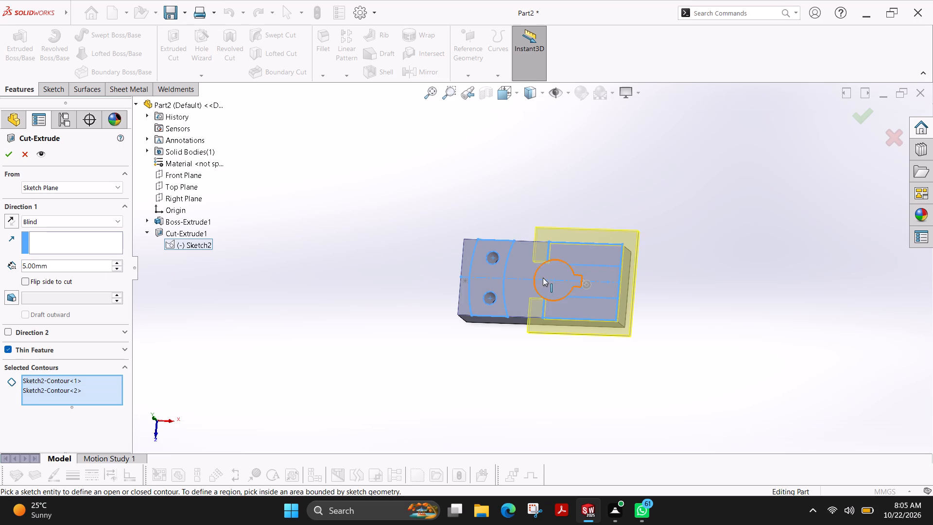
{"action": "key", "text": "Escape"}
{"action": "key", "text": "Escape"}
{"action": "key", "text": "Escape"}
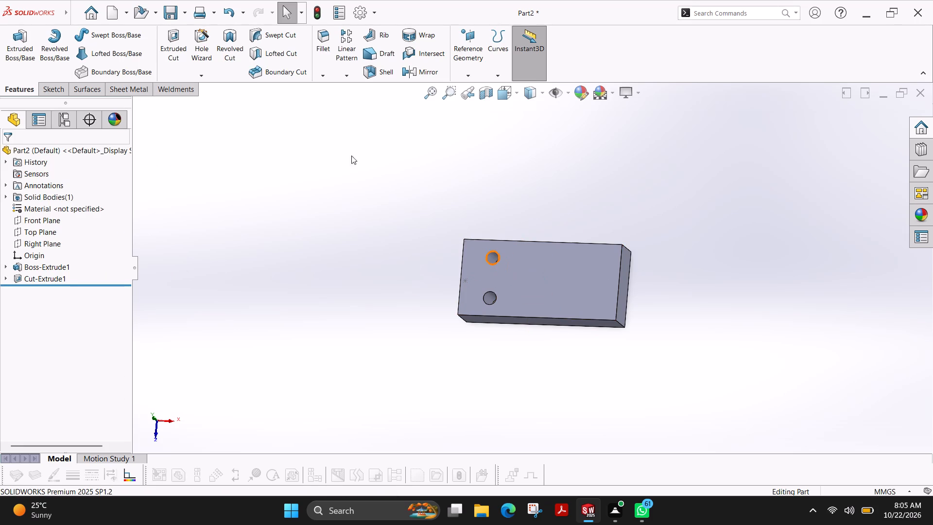
Cut-extrude the shared sketch with a blind depth, picking the arc-bounded region around the two 9 mm holes as the only contour.
{"action": "left_click", "coordinate": [162, 53]}
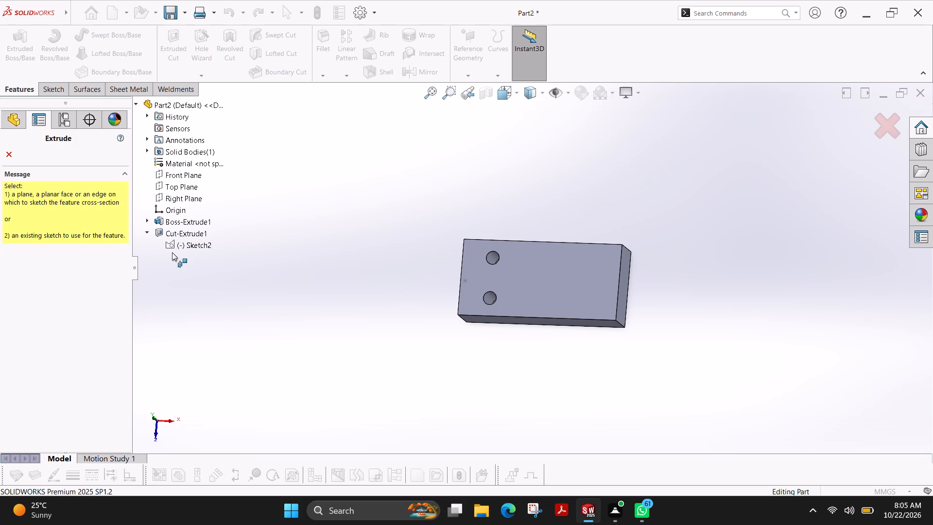
{"action": "left_click", "coordinate": [179, 246]}
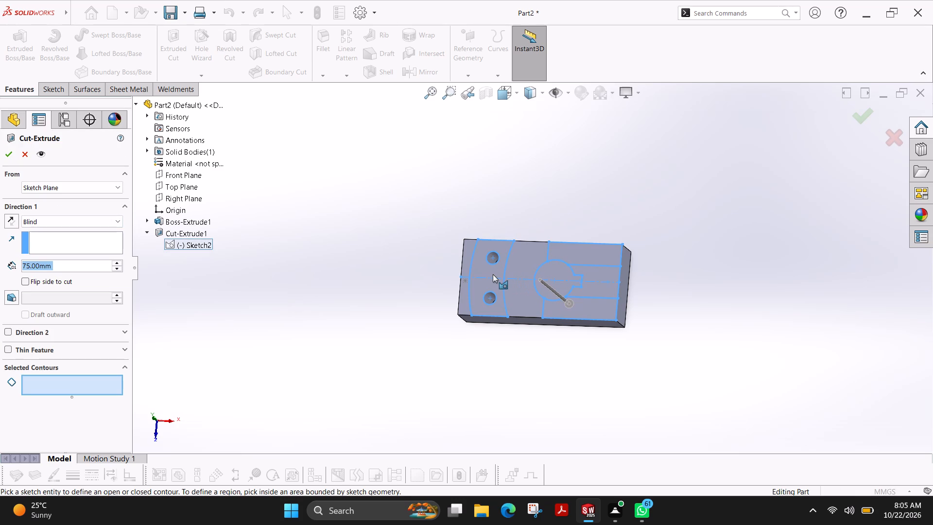
{"action": "left_click", "coordinate": [505, 269]}
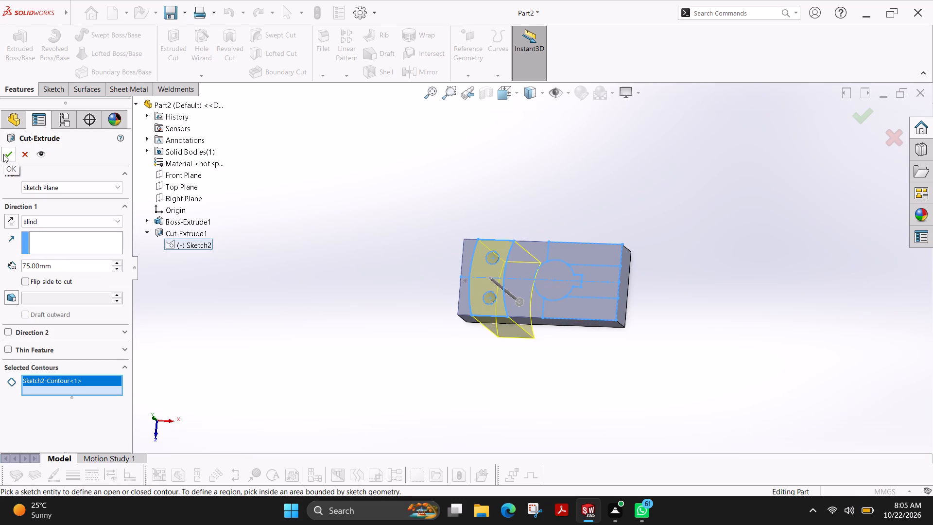
{"action": "left_click", "coordinate": [115, 270]}
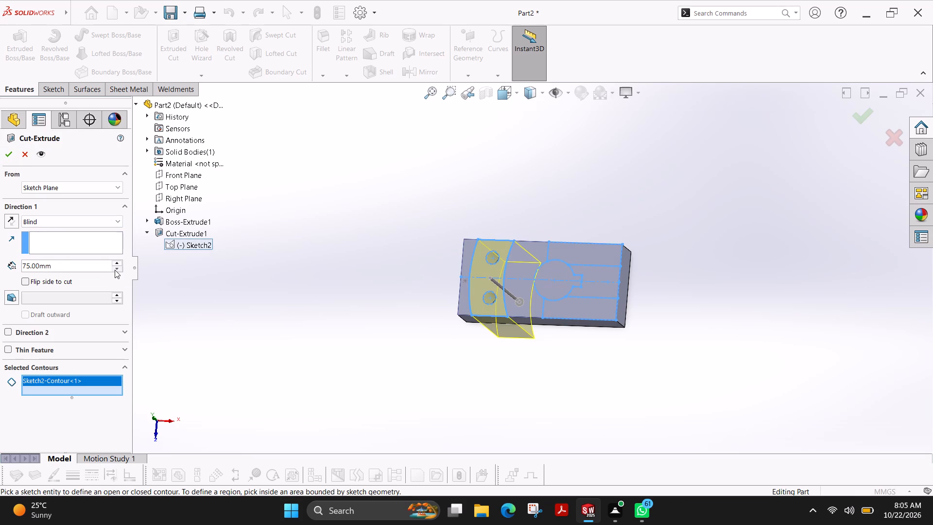
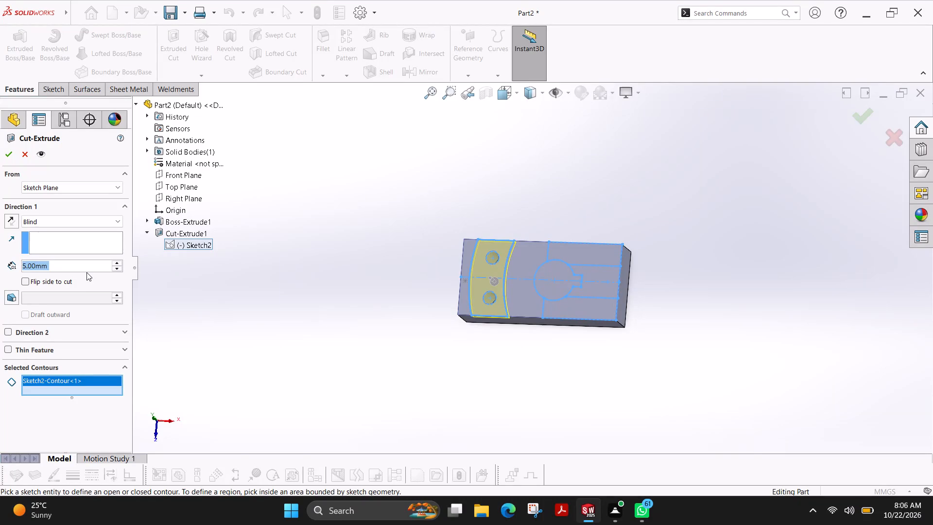
Set the blind depth of the arc-bounded cut around the two 9 mm holes to 8 mm and finish the cut.
{"action": "key", "text": "8"}
{"action": "key", "text": "Return"}
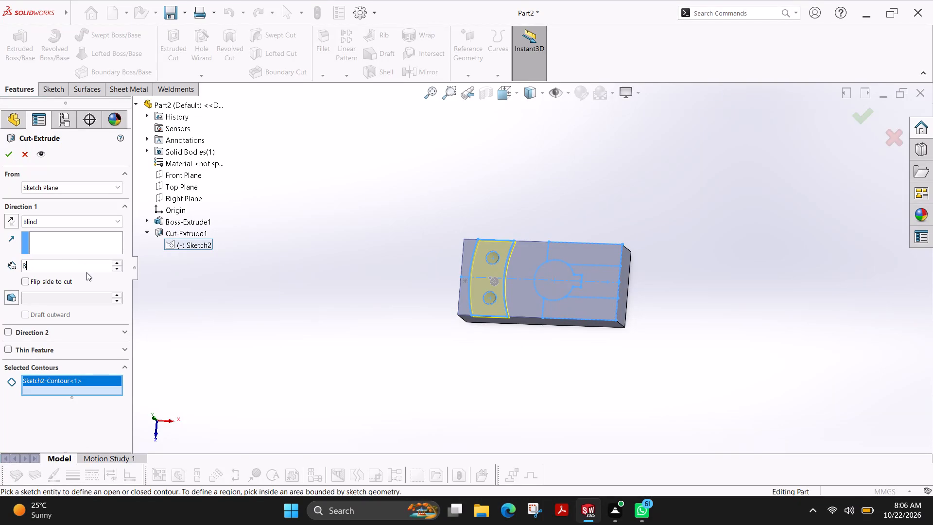
{"action": "middle_click_drag", "start_coordinate": [440, 325], "coordinate": [444, 300], "text": "ctrl+shift"}
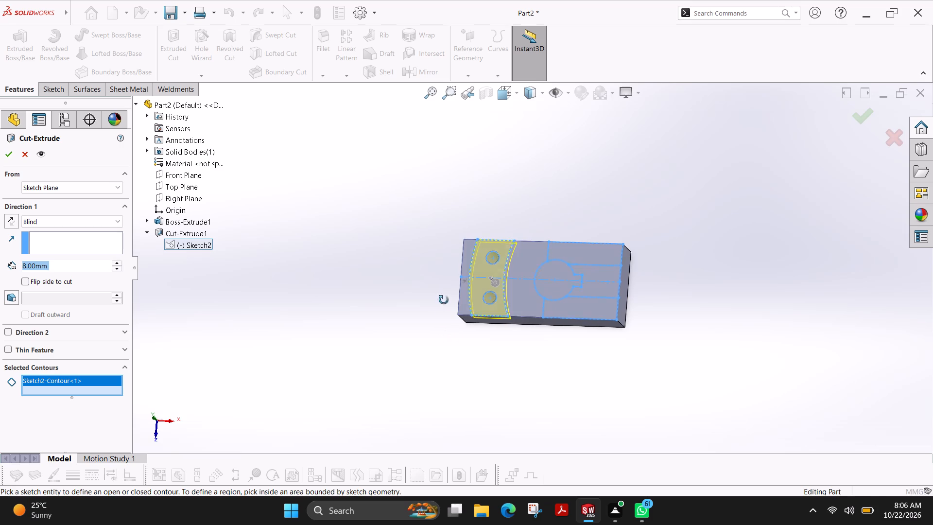
{"action": "middle_click_drag", "start_coordinate": [444, 300], "coordinate": [430, 161], "text": "ctrl+shift"}
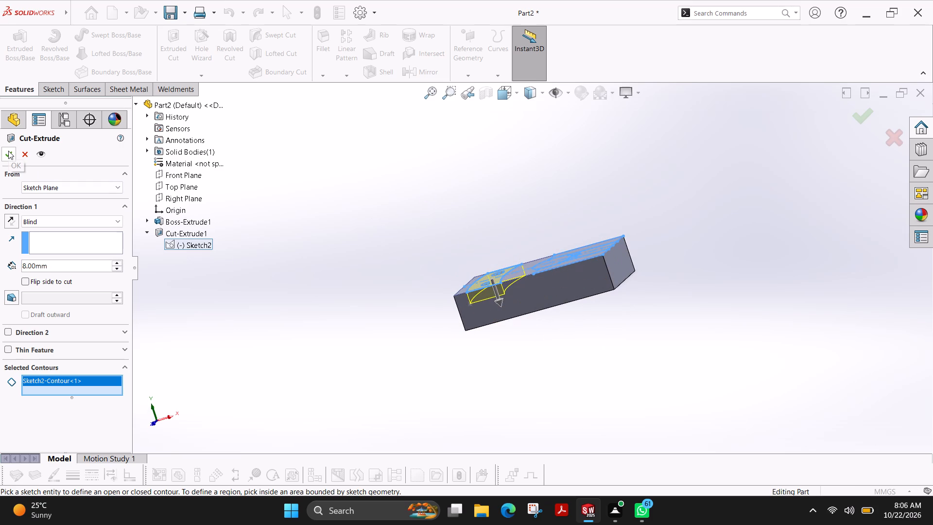
{"action": "left_click", "coordinate": [8, 151]}
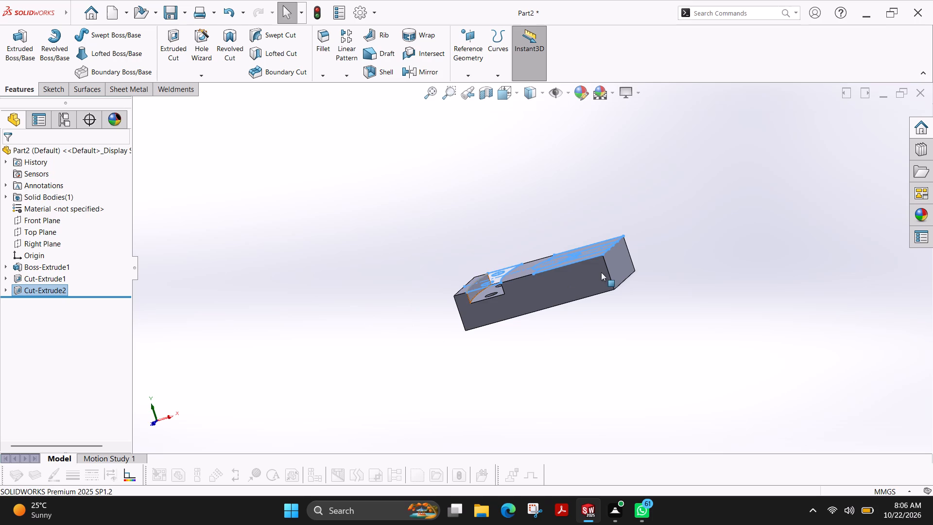
{"action": "key", "text": "Escape"}
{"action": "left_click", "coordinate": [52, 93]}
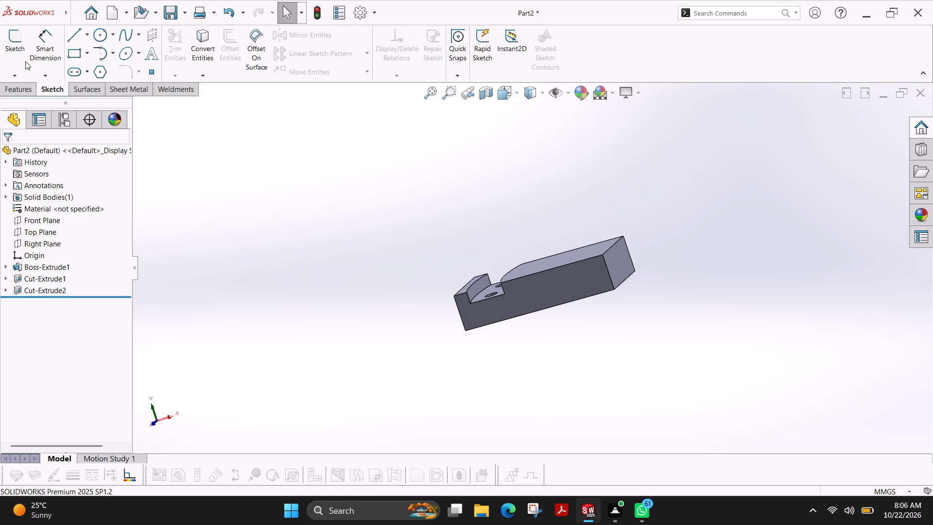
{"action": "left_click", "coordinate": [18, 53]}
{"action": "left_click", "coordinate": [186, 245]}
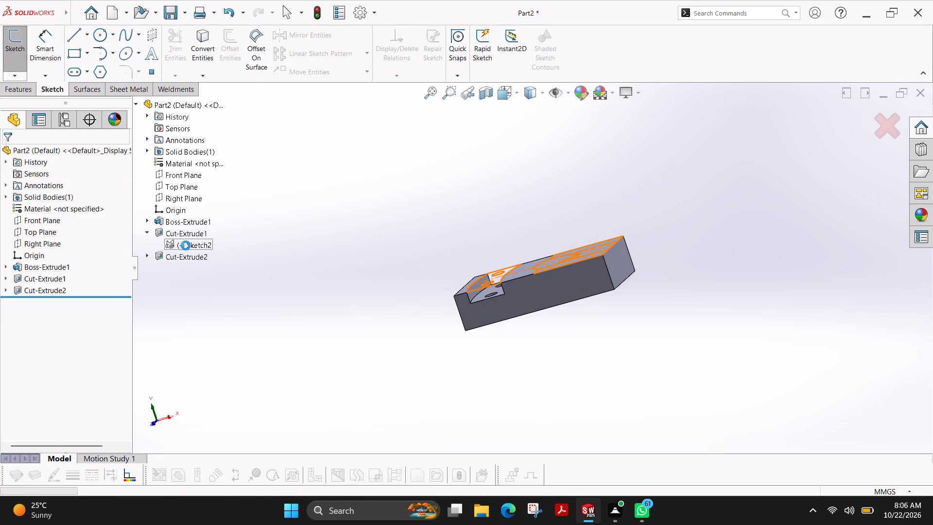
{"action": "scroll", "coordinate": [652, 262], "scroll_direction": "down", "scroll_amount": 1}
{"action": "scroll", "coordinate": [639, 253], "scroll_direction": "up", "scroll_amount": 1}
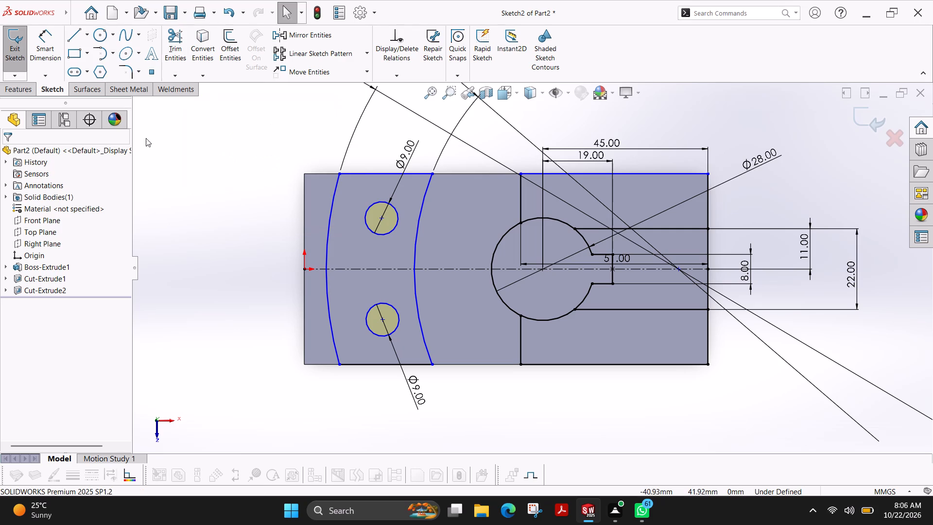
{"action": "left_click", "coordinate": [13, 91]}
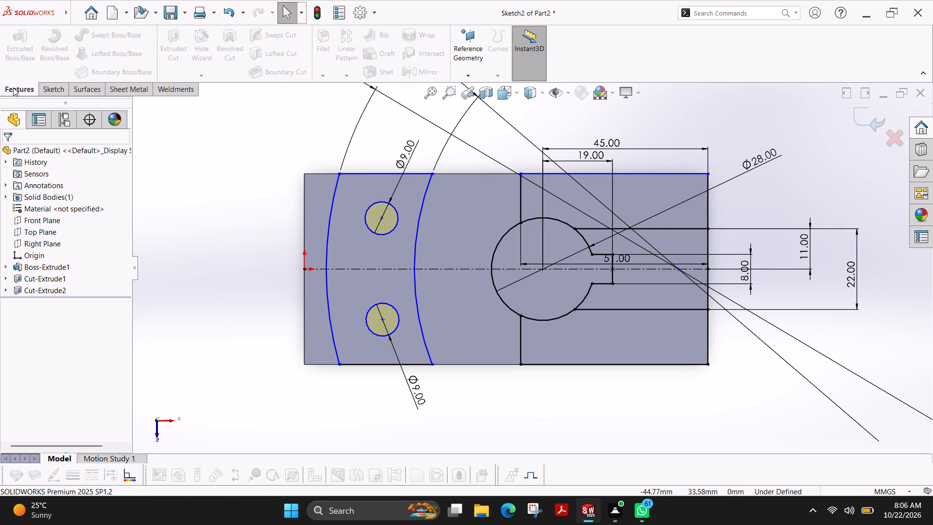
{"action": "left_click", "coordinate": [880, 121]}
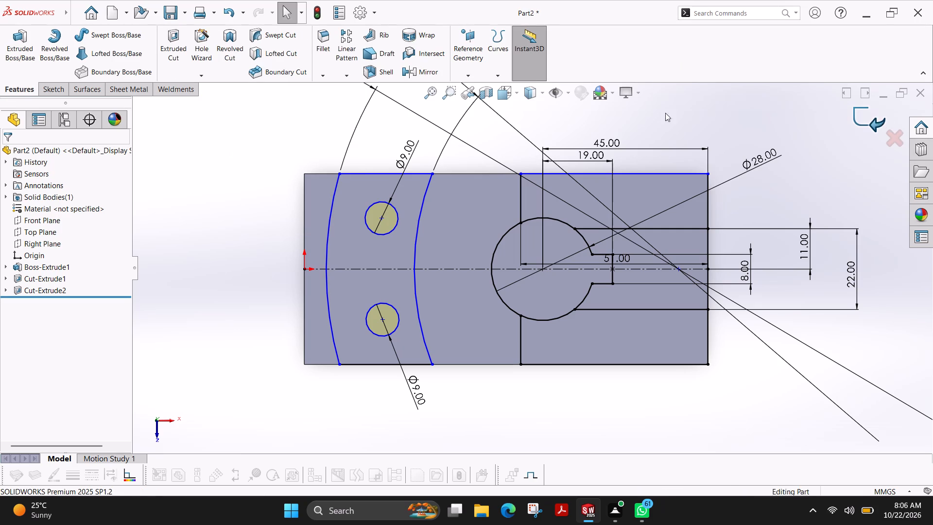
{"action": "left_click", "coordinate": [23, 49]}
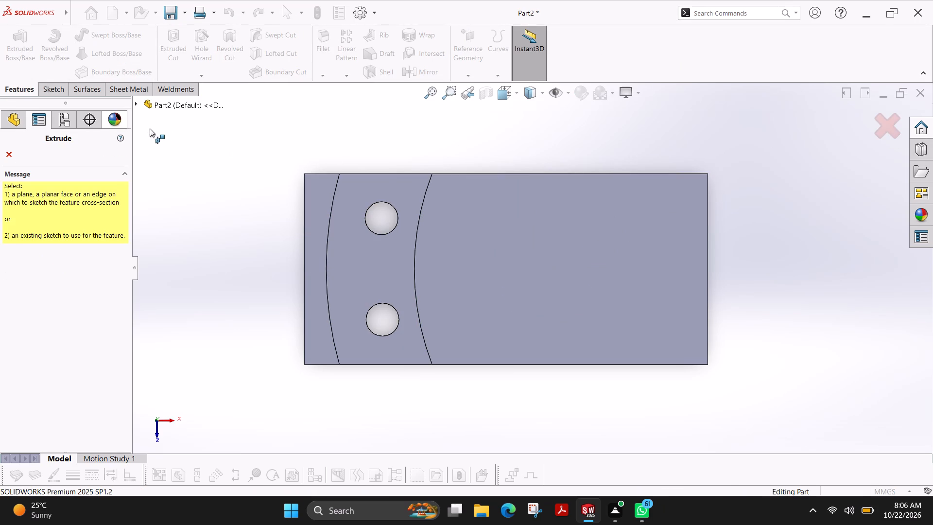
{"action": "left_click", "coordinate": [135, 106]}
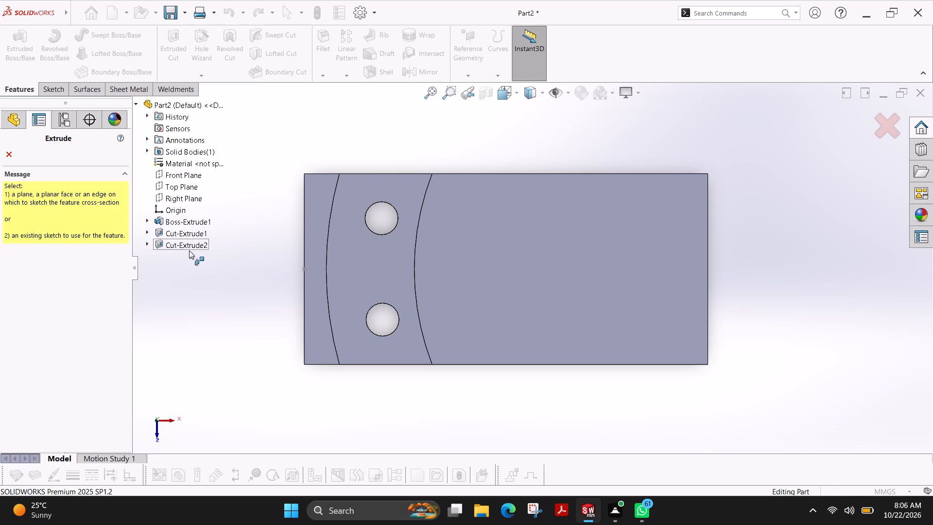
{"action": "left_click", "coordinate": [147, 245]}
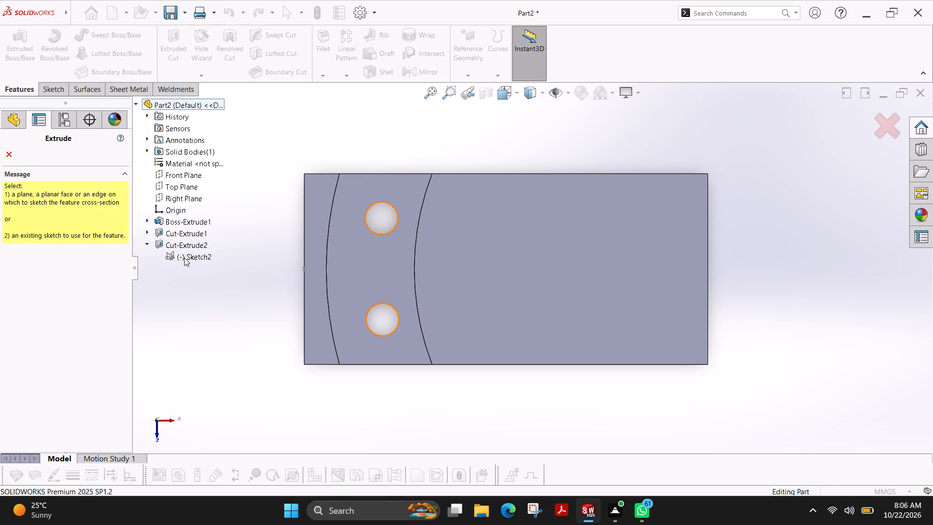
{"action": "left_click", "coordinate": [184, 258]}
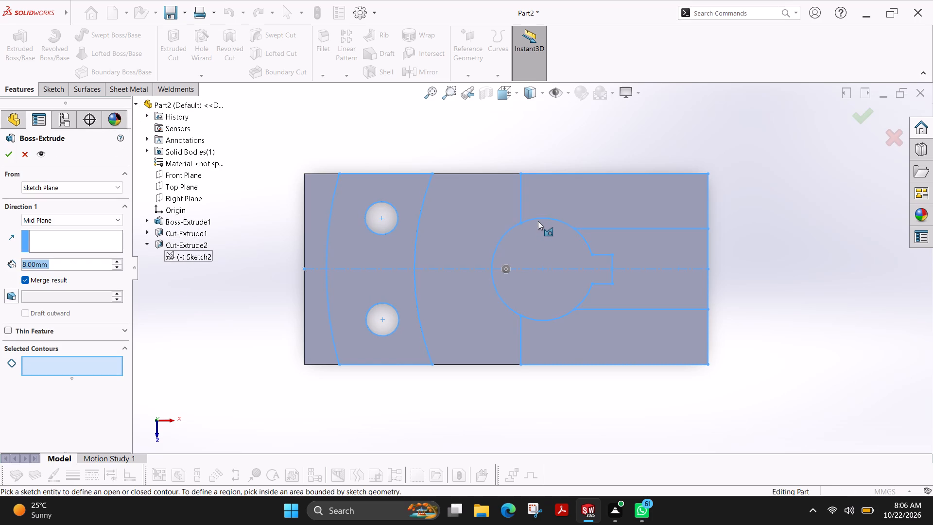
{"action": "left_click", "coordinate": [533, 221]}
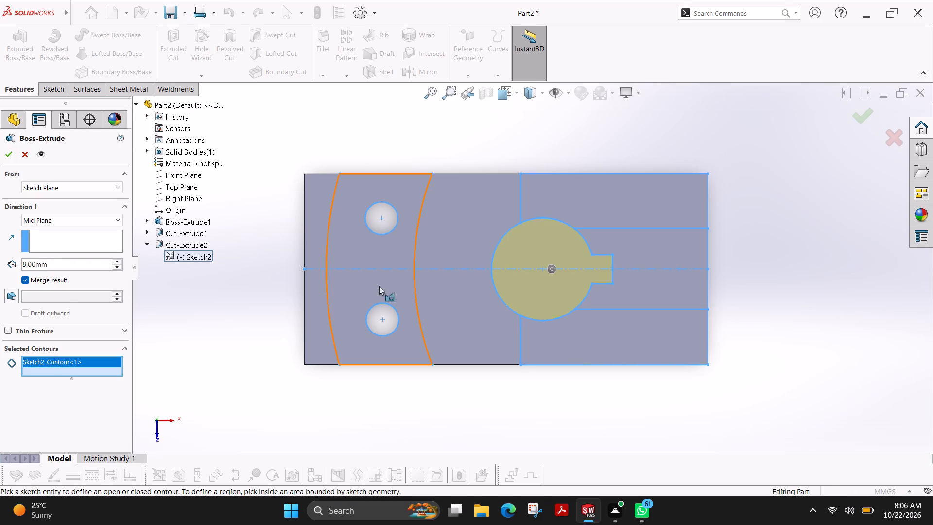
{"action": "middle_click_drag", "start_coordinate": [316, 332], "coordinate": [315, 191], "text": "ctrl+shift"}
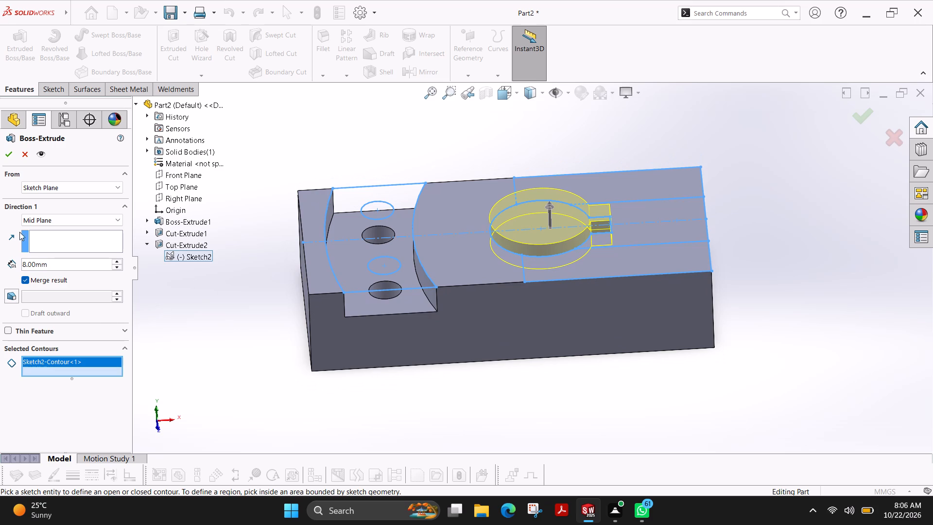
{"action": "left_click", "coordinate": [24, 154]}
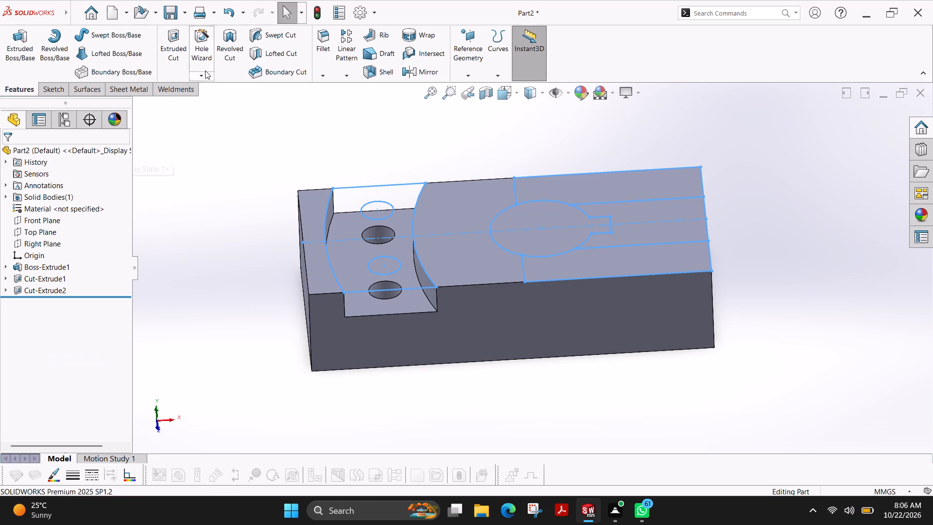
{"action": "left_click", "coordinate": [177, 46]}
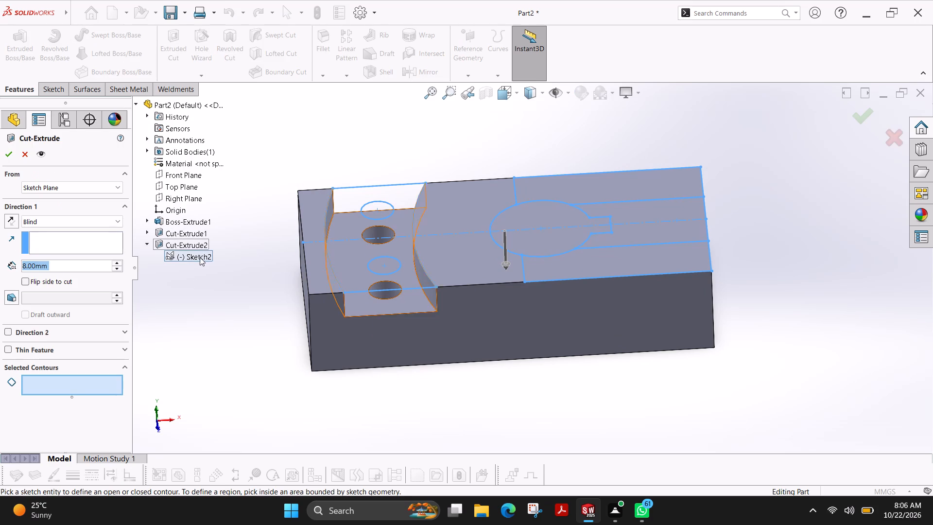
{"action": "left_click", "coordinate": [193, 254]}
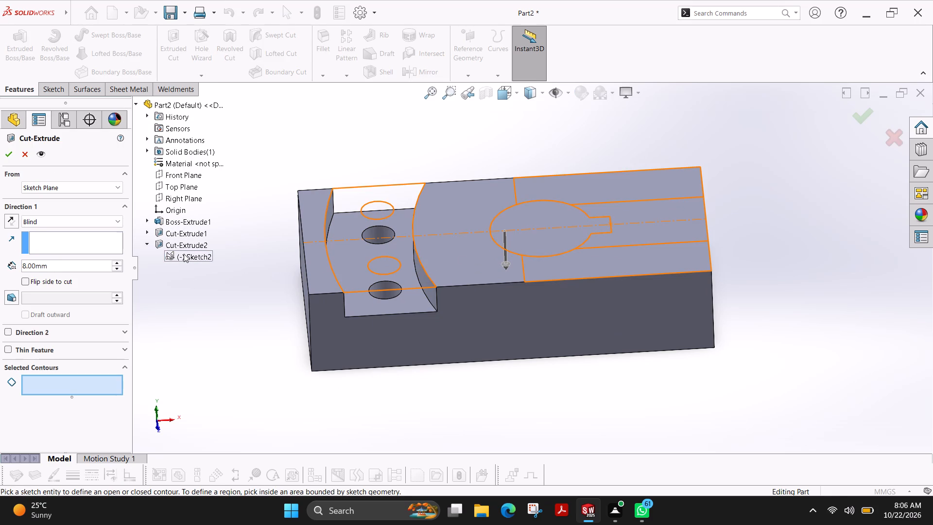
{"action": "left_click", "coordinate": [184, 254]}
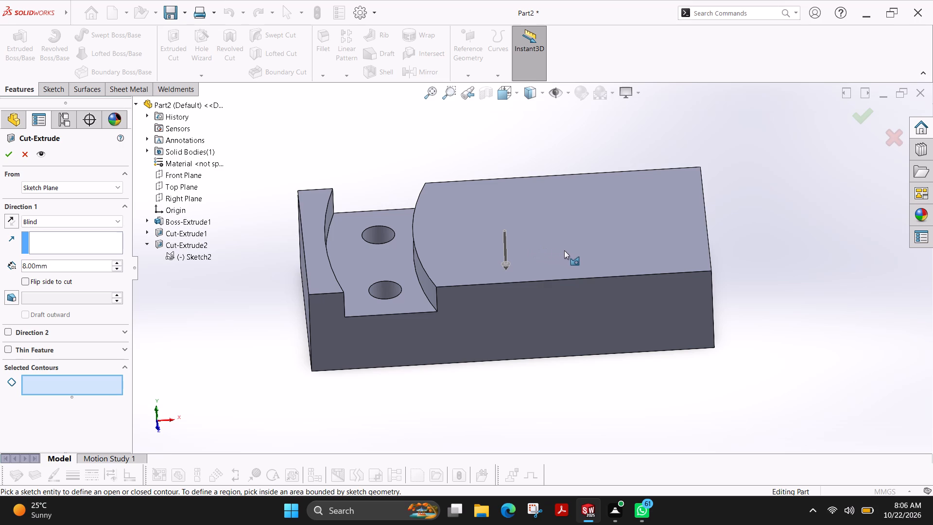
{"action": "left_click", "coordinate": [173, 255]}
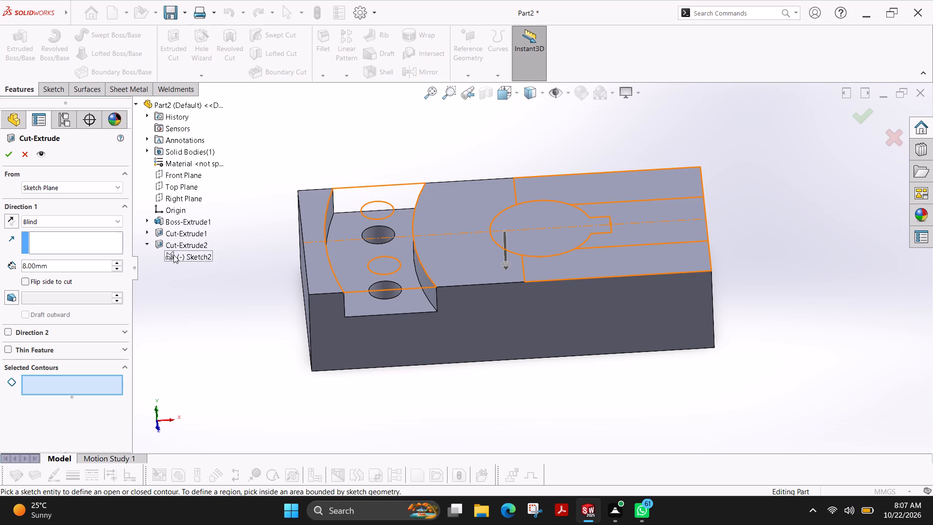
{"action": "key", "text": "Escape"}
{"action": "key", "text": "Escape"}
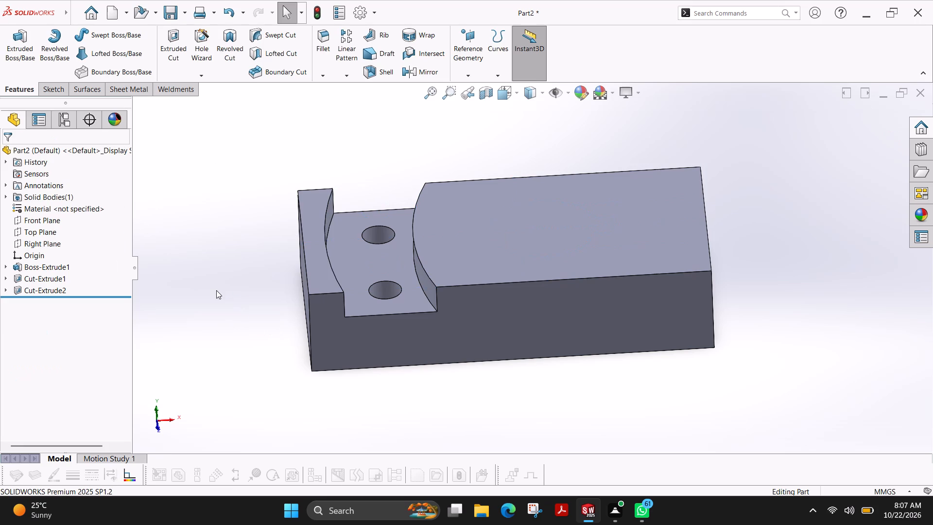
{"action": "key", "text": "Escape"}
Cut-extrude the keyed bore contour of the shared sketch with a blind depth of 78 mm.
{"action": "left_click", "coordinate": [173, 49]}
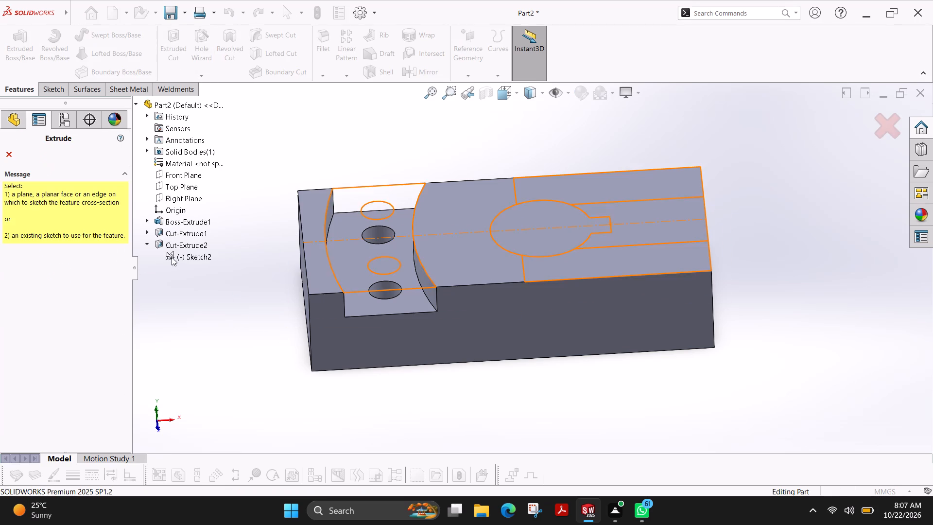
{"action": "left_click", "coordinate": [147, 232]}
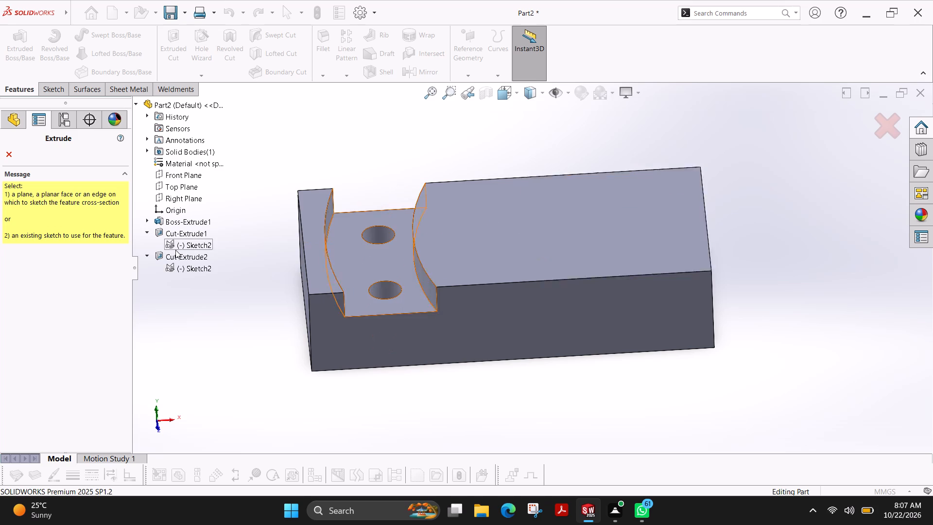
{"action": "left_click", "coordinate": [185, 245]}
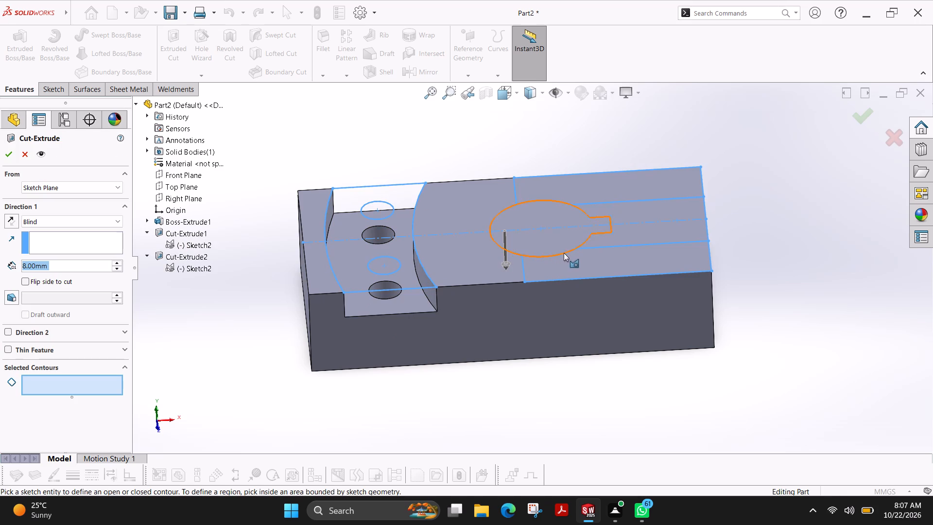
{"action": "left_click", "coordinate": [556, 256]}
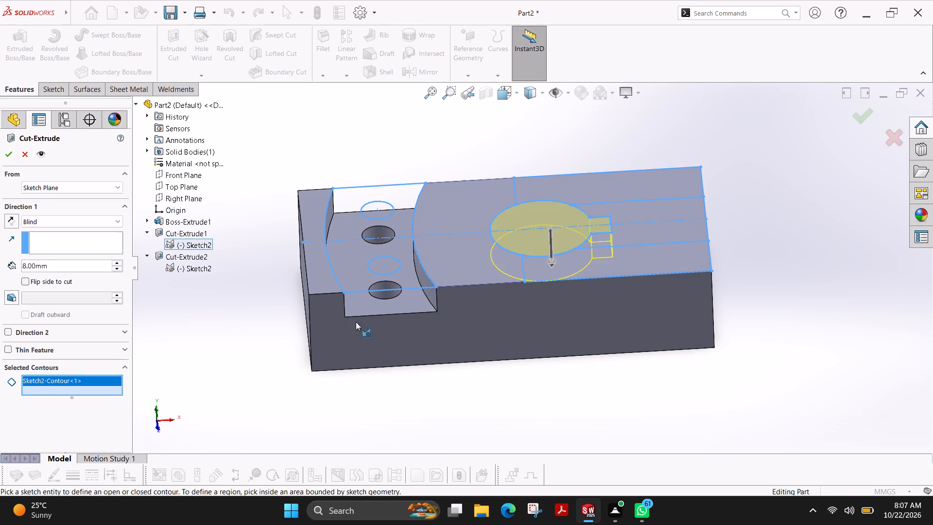
{"action": "left_click", "coordinate": [119, 263]}
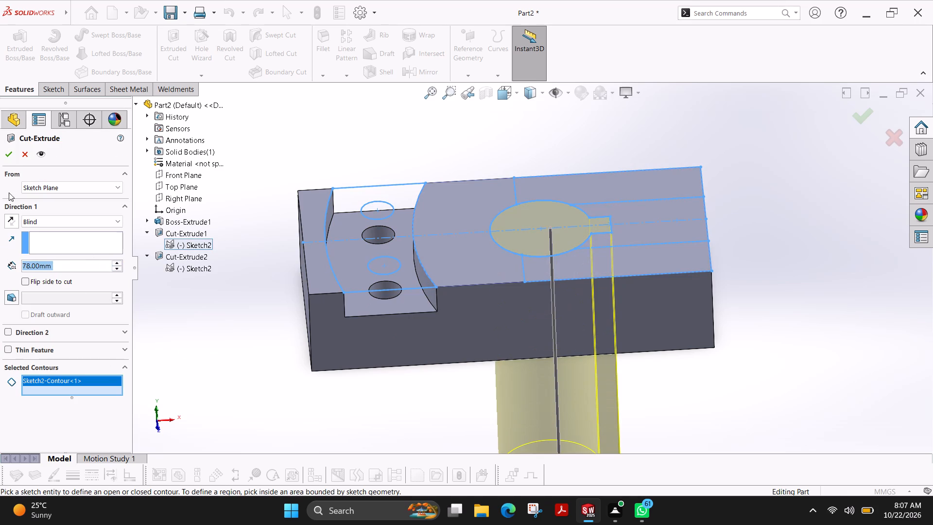
{"action": "left_click", "coordinate": [7, 159]}
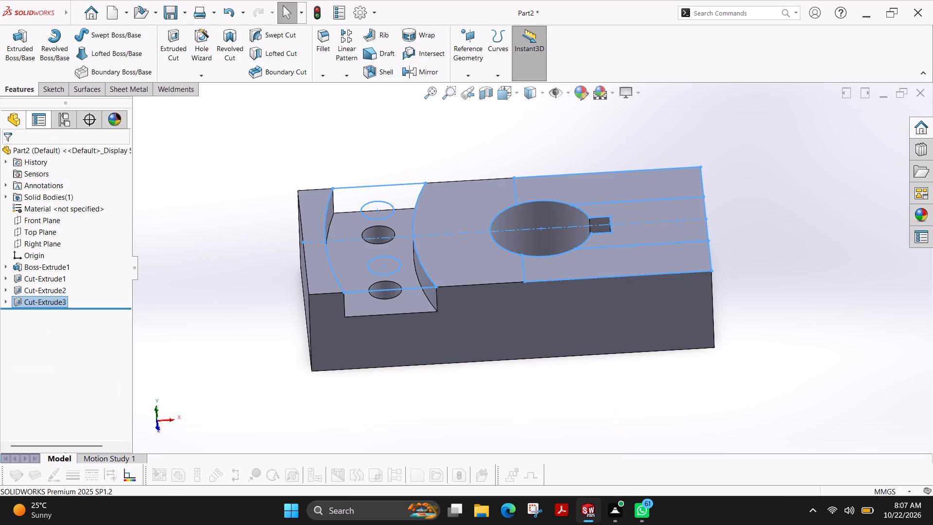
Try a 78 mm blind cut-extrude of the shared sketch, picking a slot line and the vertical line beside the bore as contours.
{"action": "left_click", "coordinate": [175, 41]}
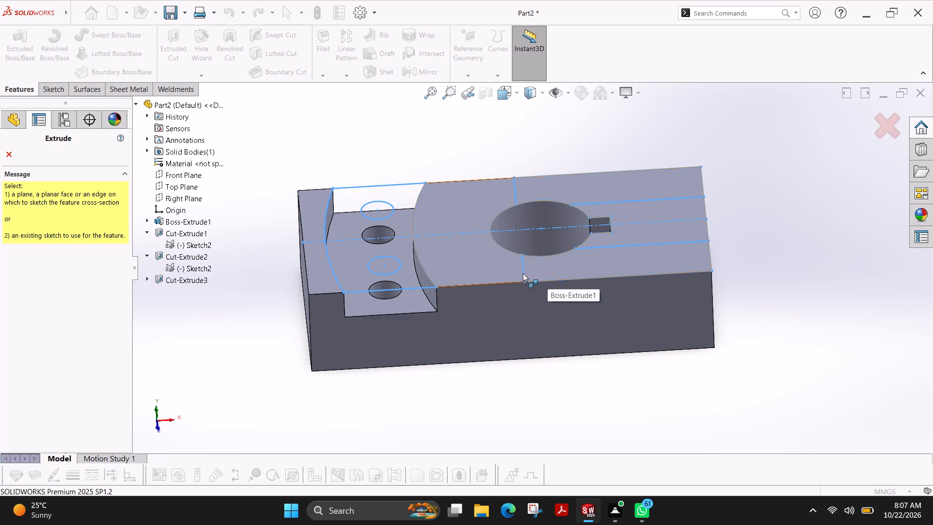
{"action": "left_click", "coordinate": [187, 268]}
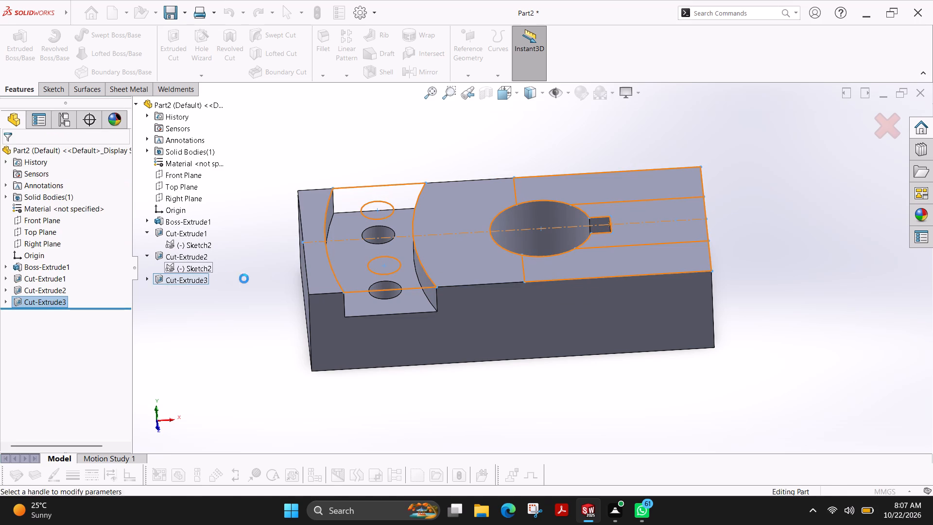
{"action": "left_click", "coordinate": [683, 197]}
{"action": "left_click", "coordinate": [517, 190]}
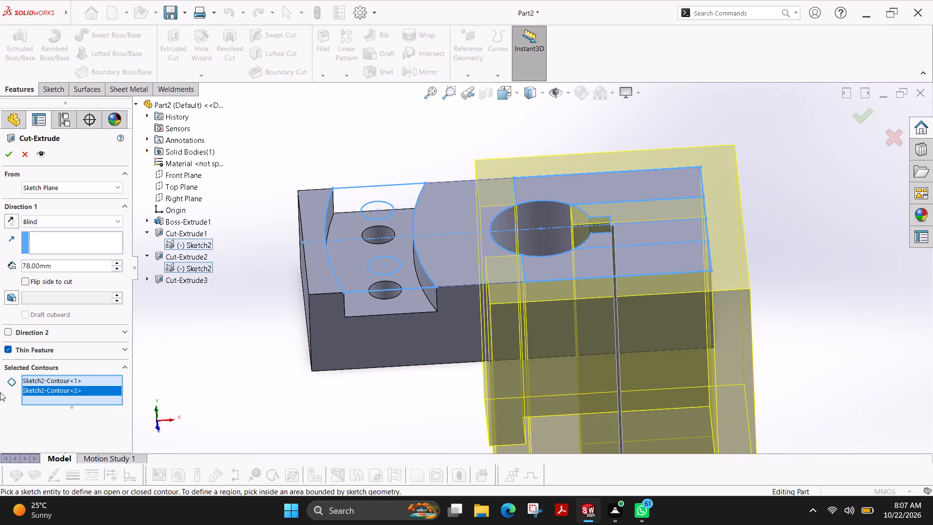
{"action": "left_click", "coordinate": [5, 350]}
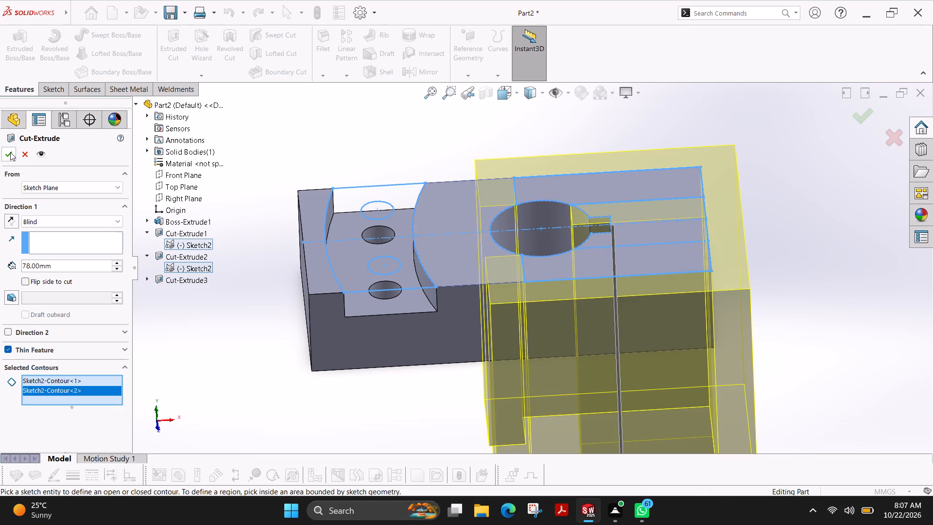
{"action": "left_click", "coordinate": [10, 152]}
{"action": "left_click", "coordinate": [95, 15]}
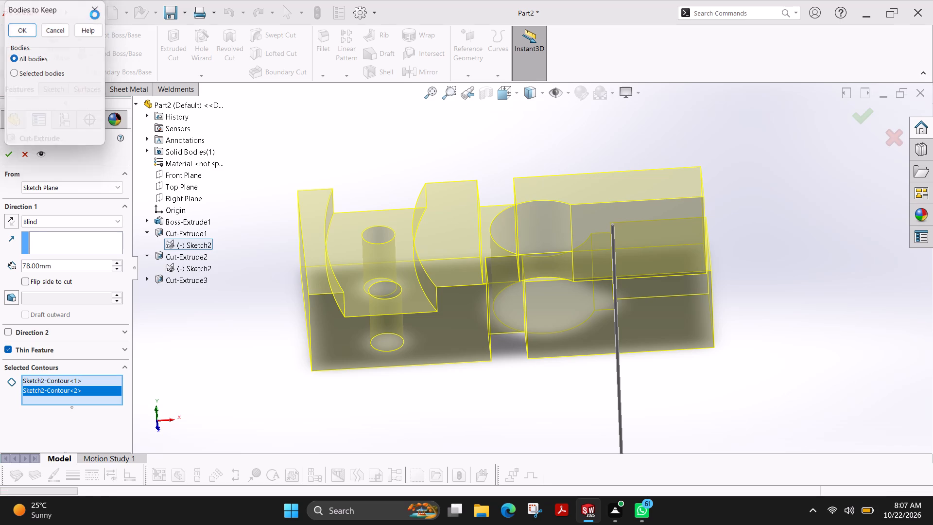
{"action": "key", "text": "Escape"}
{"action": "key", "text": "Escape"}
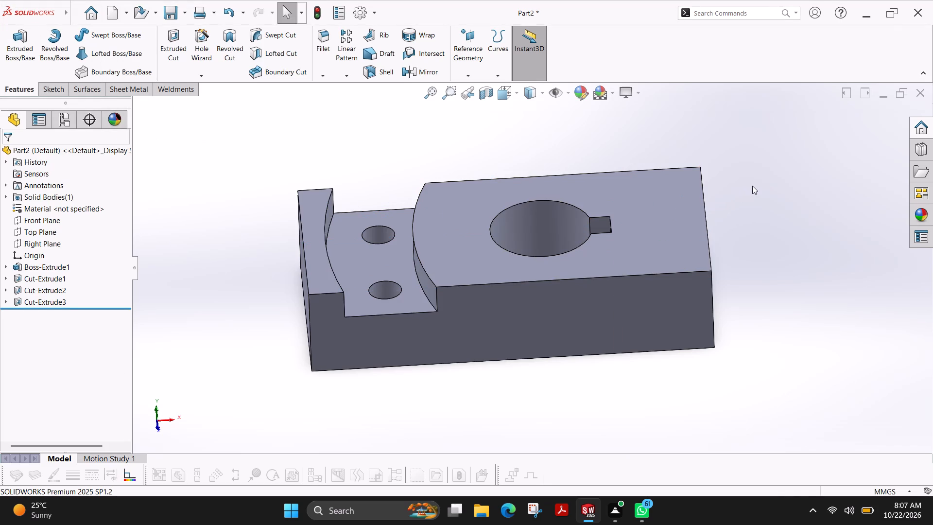
Start a sketch on the block's top face and draw a vertical line across its full width through the bore, about 60 mm from the origin.
{"action": "middle_click_drag", "start_coordinate": [754, 187], "coordinate": [735, 237], "text": "ctrl+shift"}
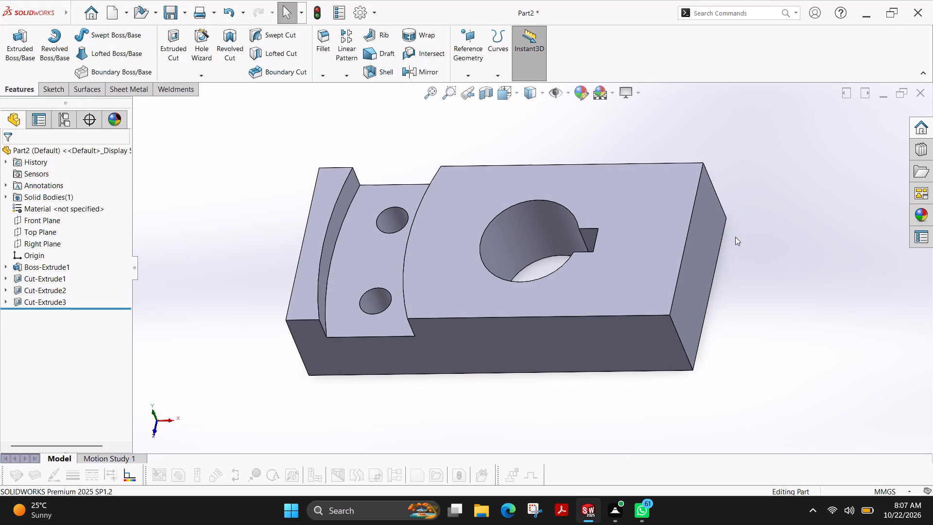
{"action": "left_click", "coordinate": [658, 260]}
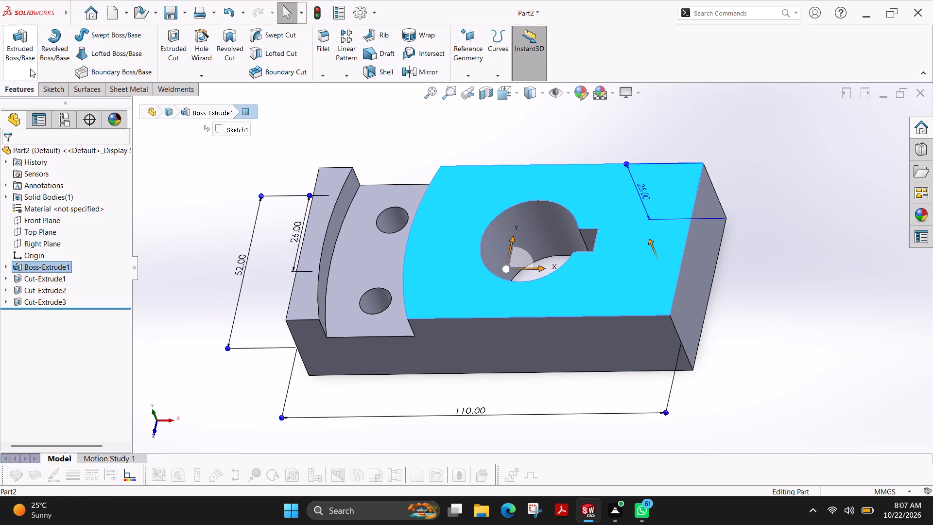
{"action": "left_click", "coordinate": [52, 92]}
{"action": "left_click", "coordinate": [12, 35]}
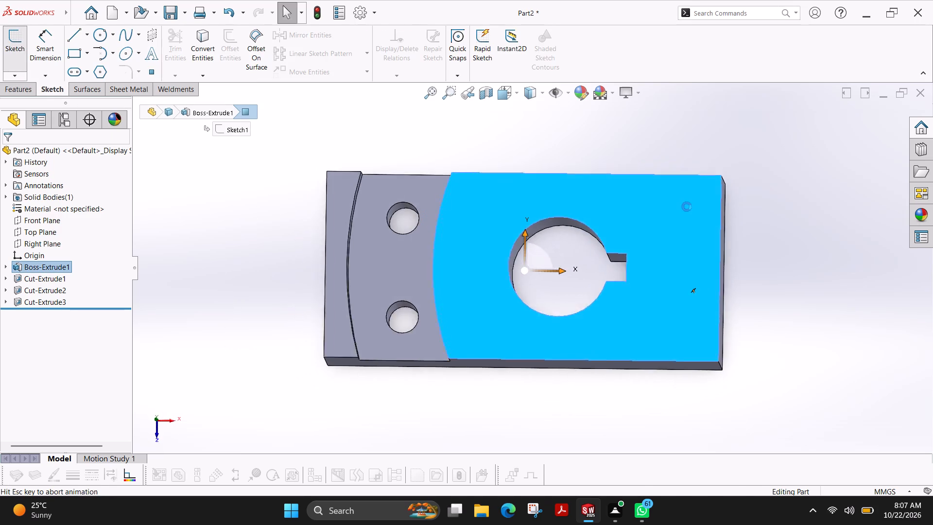
{"action": "key", "text": "Escape"}
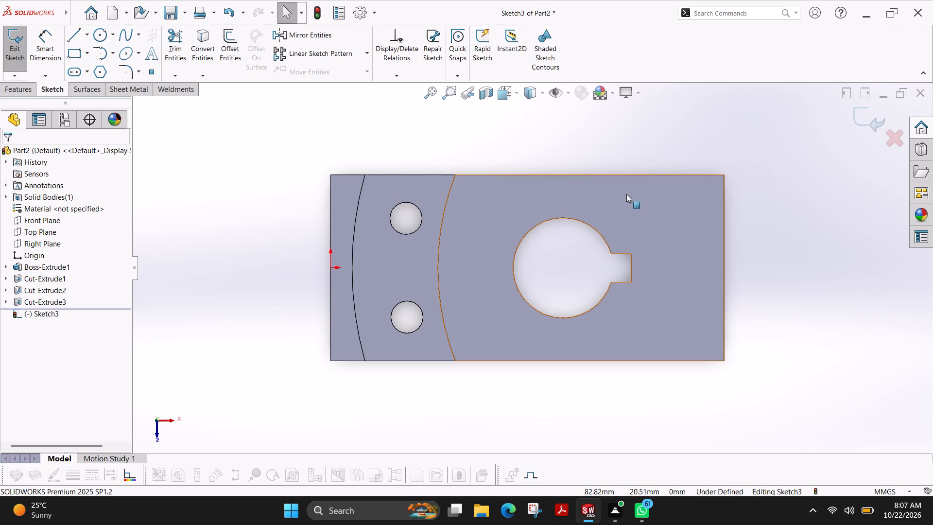
{"action": "scroll", "coordinate": [622, 192], "scroll_direction": "down", "scroll_amount": 1}
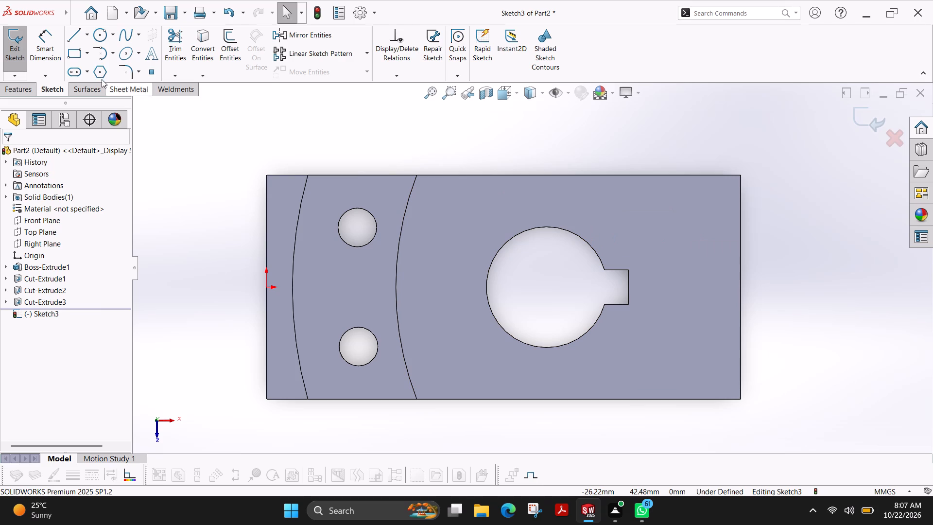
{"action": "left_click", "coordinate": [71, 40]}
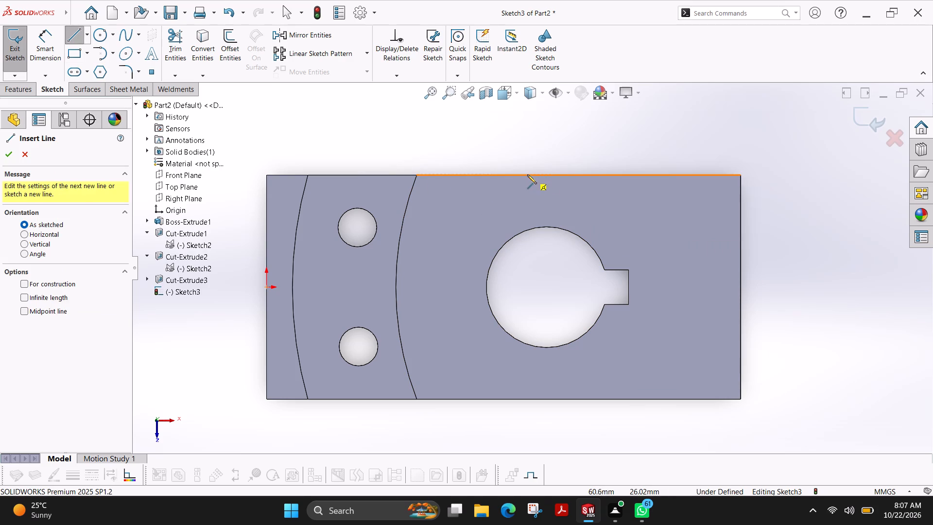
{"action": "left_click", "coordinate": [526, 175]}
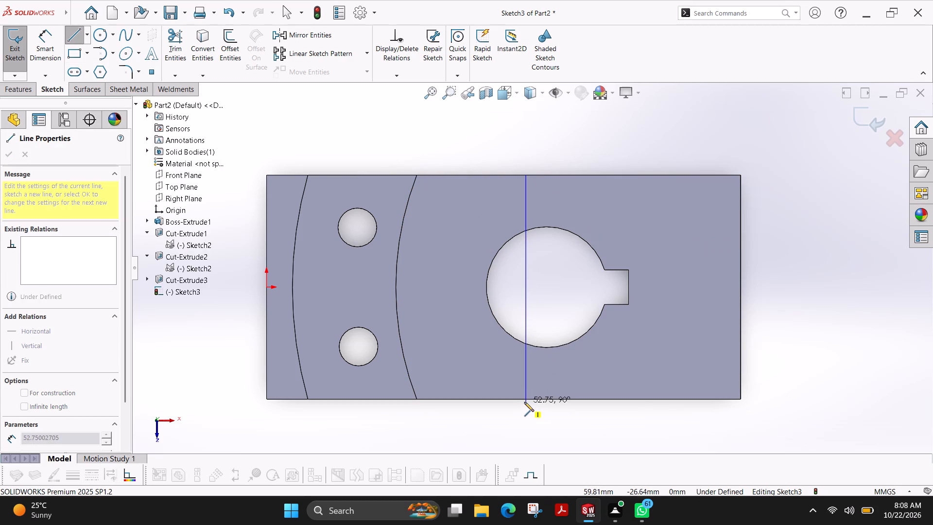
{"action": "left_click", "coordinate": [525, 400]}
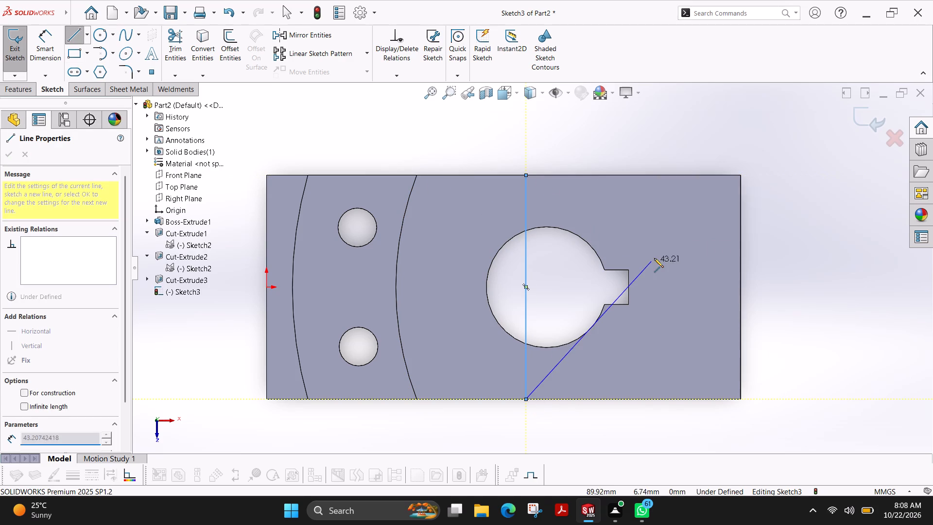
{"action": "key", "text": "Escape"}
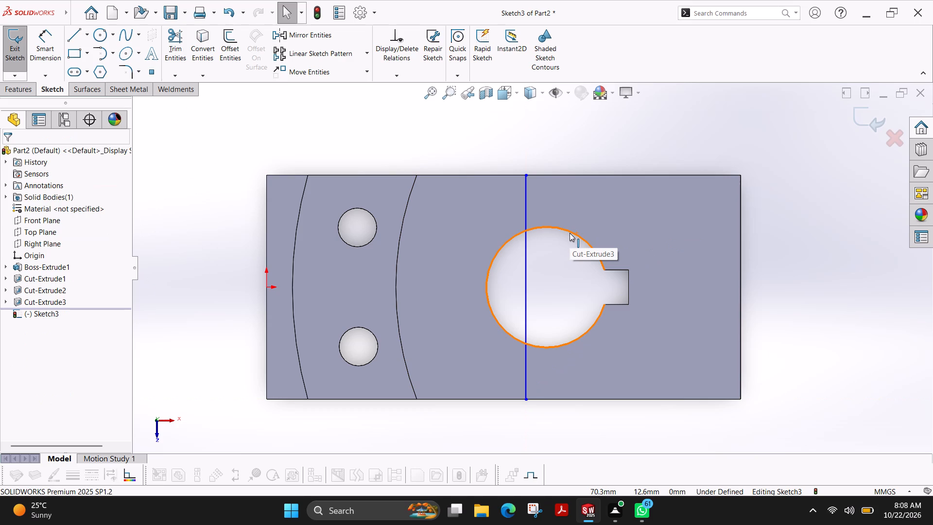
Draw two horizontal lines, each about 38 mm long and about 16 mm apart, from inside the bore to the block's end edge beyond the keyway.
{"action": "left_click", "coordinate": [70, 42]}
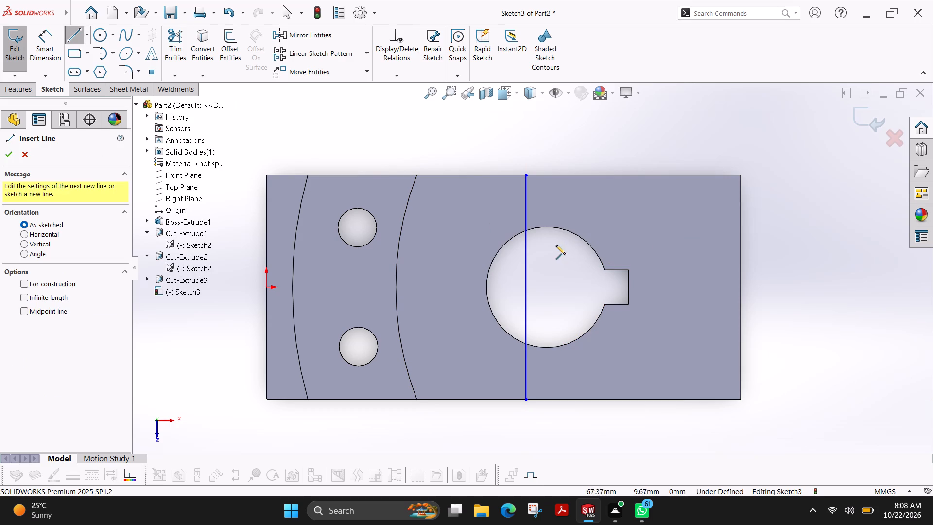
{"action": "left_click", "coordinate": [577, 250]}
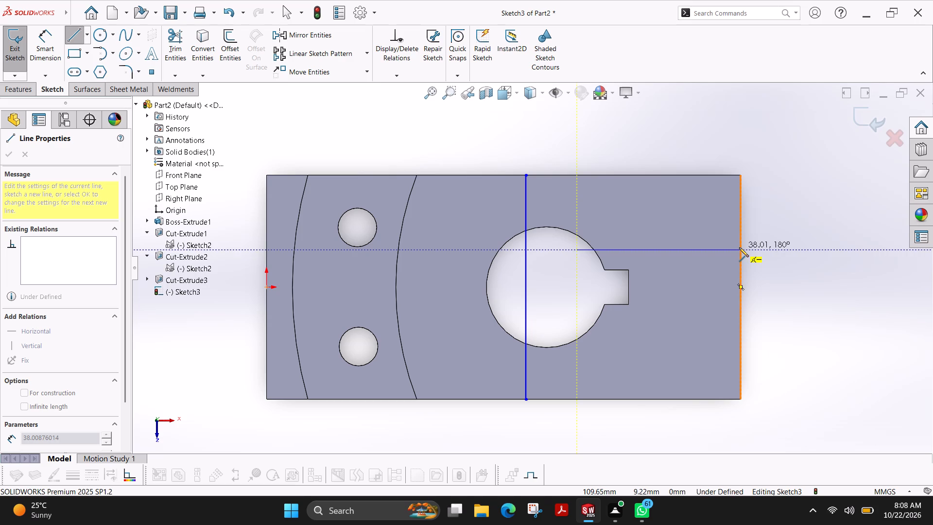
{"action": "left_click", "coordinate": [739, 247]}
{"action": "key", "text": "Escape"}
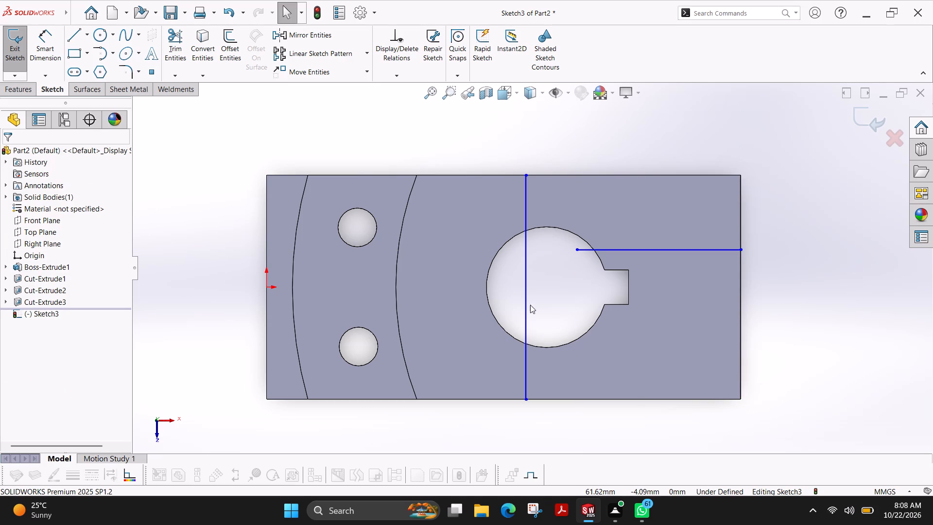
{"action": "key", "text": "l"}
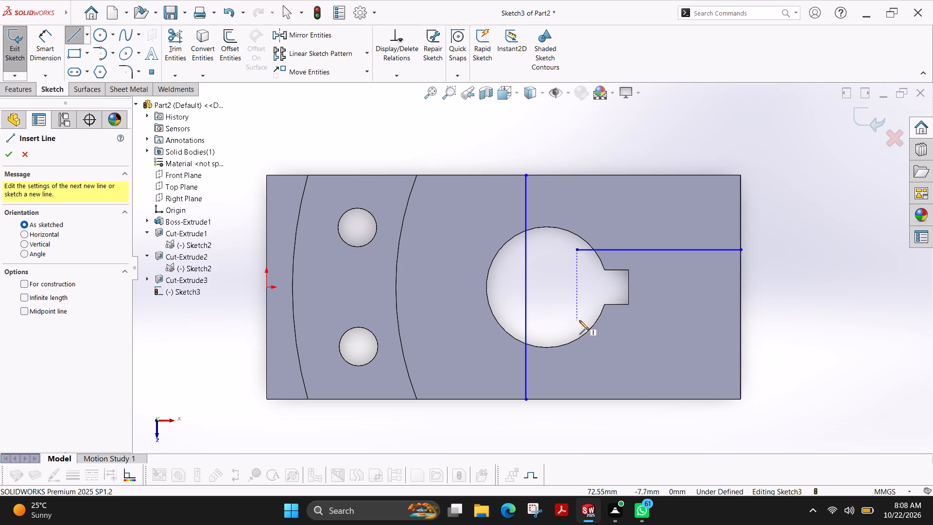
{"action": "left_click", "coordinate": [579, 320]}
{"action": "left_click", "coordinate": [741, 322]}
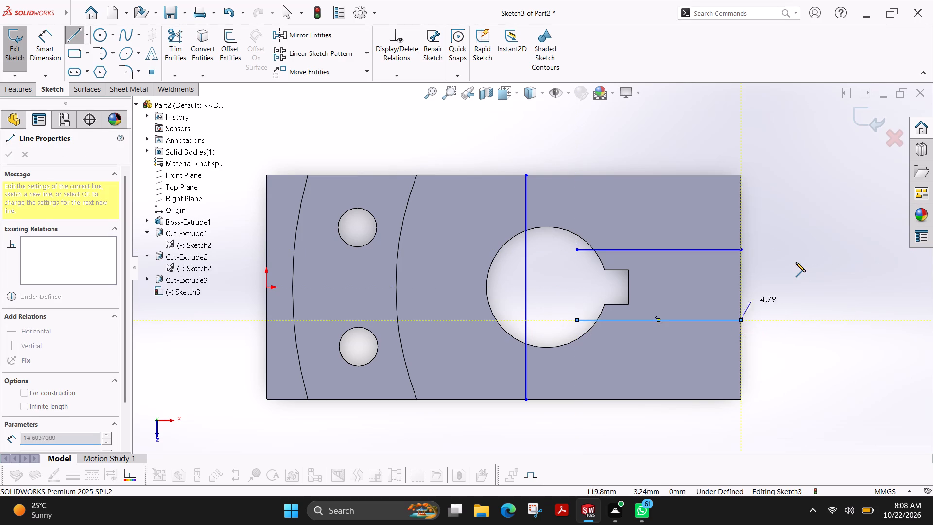
{"action": "key", "text": "Escape"}
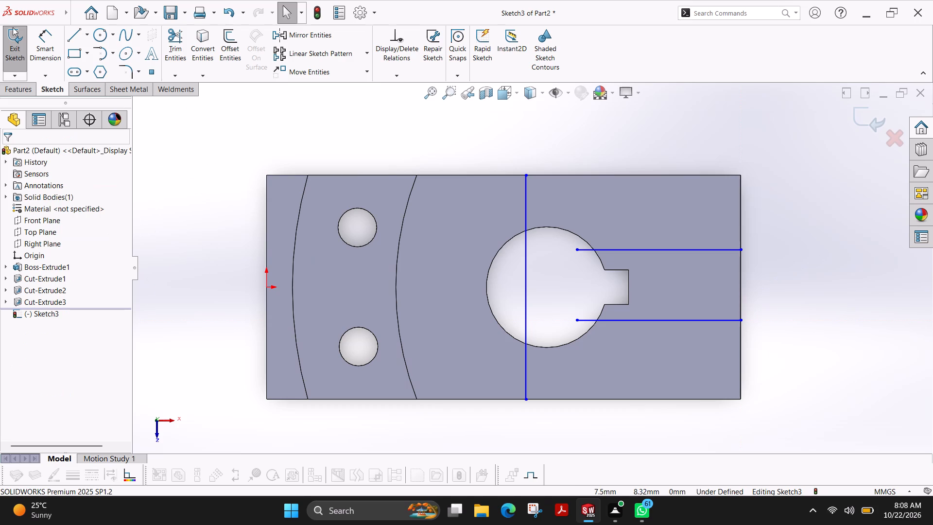
Dimension the spacing between the two horizontal lines as 22 mm.
{"action": "left_click", "coordinate": [40, 54]}
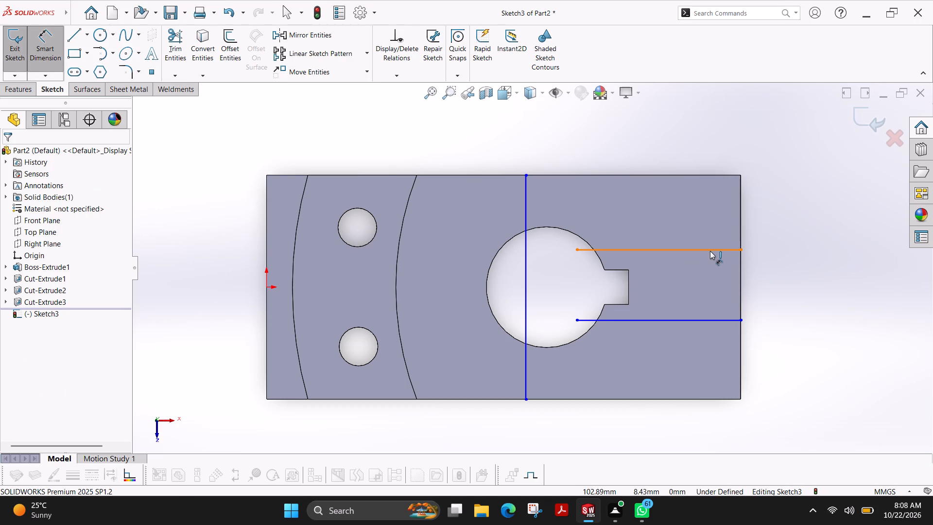
{"action": "left_click", "coordinate": [710, 251]}
{"action": "left_click", "coordinate": [717, 321]}
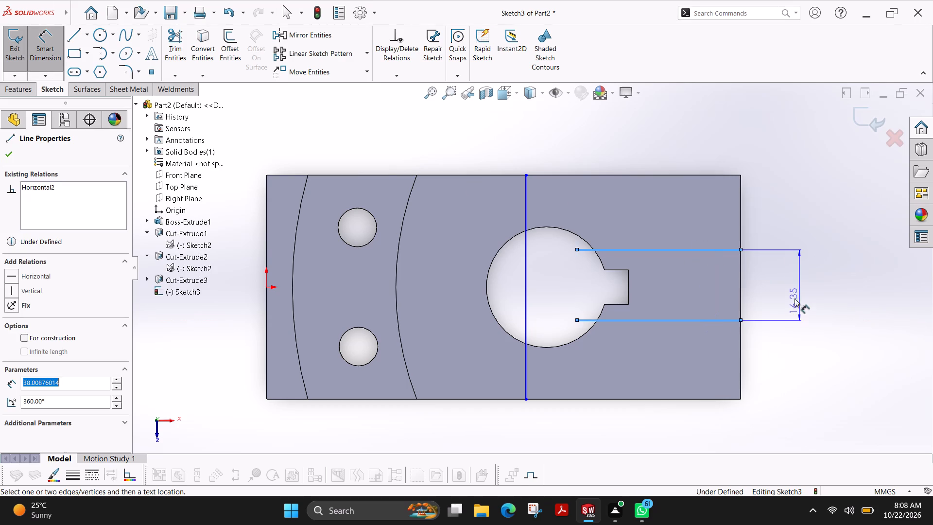
{"action": "left_click", "coordinate": [784, 293]}
{"action": "type", "text": "22"}
{"action": "key", "text": "Return"}
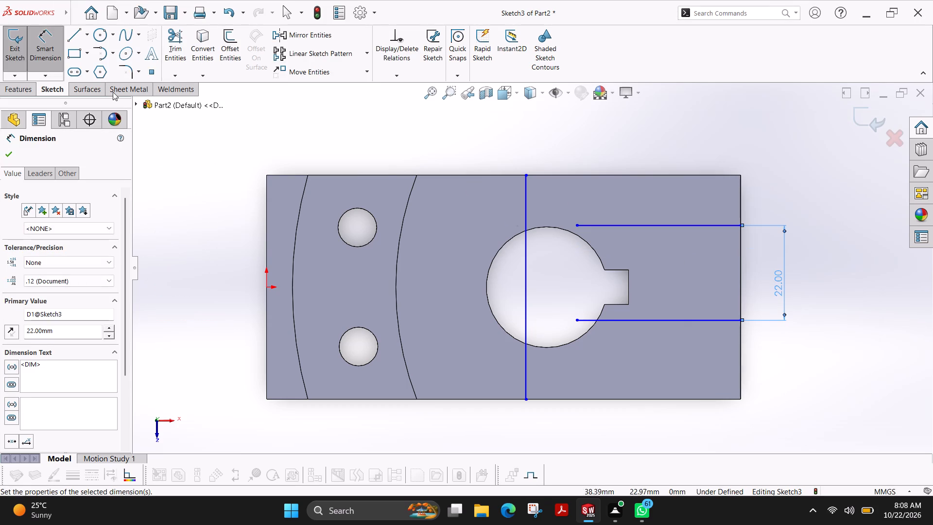
Draw a horizontal line about 112 mm long from the origin through the bore centre to just past the block's far end.
{"action": "left_click", "coordinate": [73, 38]}
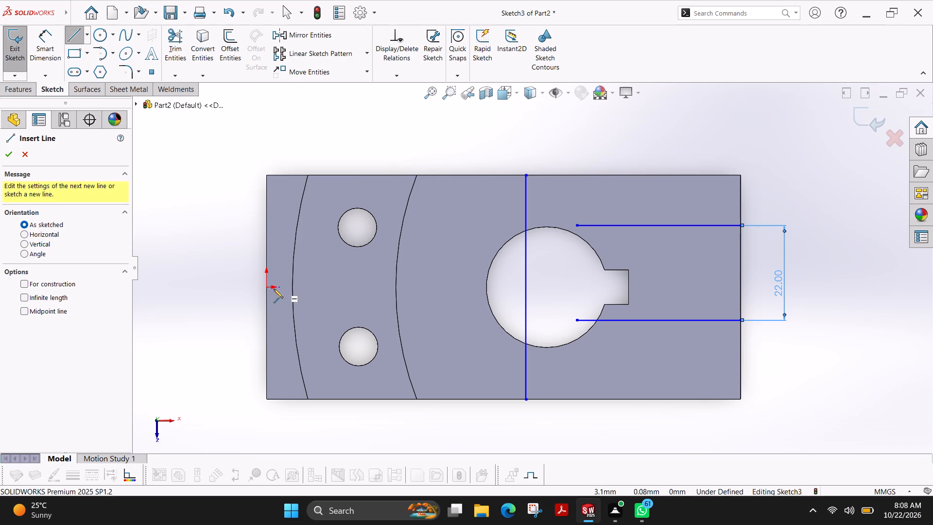
{"action": "left_click", "coordinate": [267, 288]}
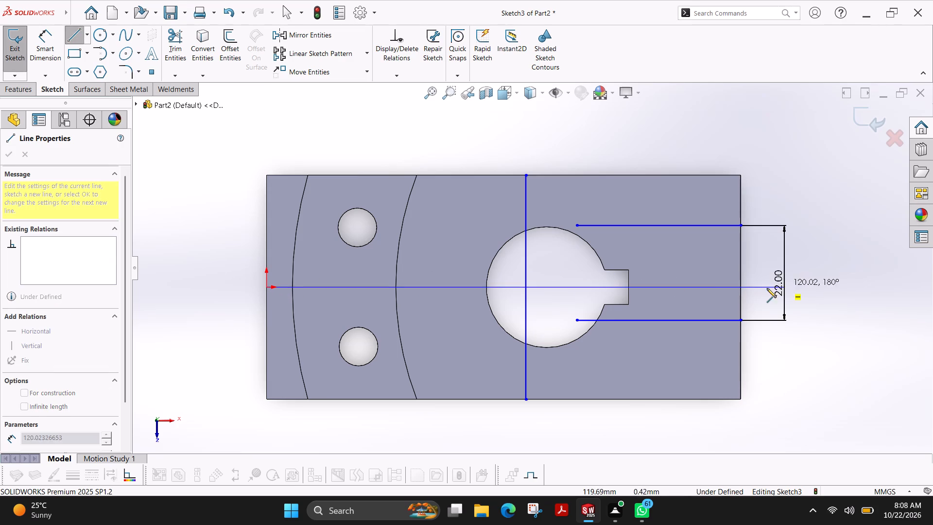
{"action": "left_click", "coordinate": [750, 286]}
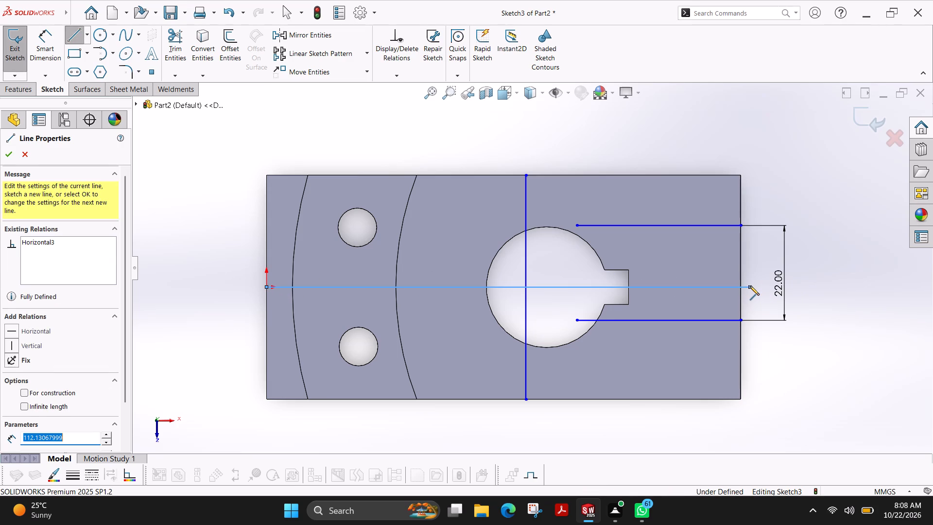
{"action": "key", "text": "Escape"}
Dimension the upper slot line 11 mm from the horizontal line through the origin.
{"action": "left_click", "coordinate": [52, 51]}
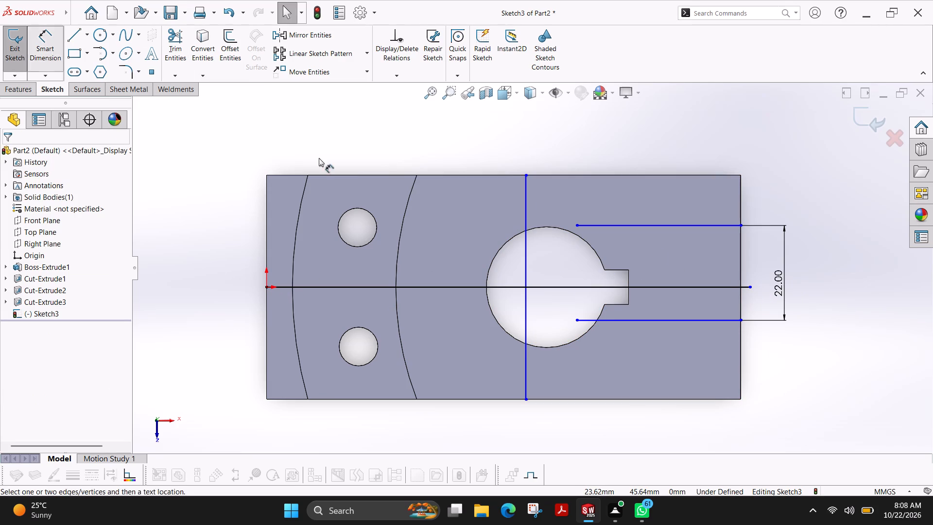
{"action": "left_click", "coordinate": [711, 228]}
{"action": "left_click", "coordinate": [696, 227]}
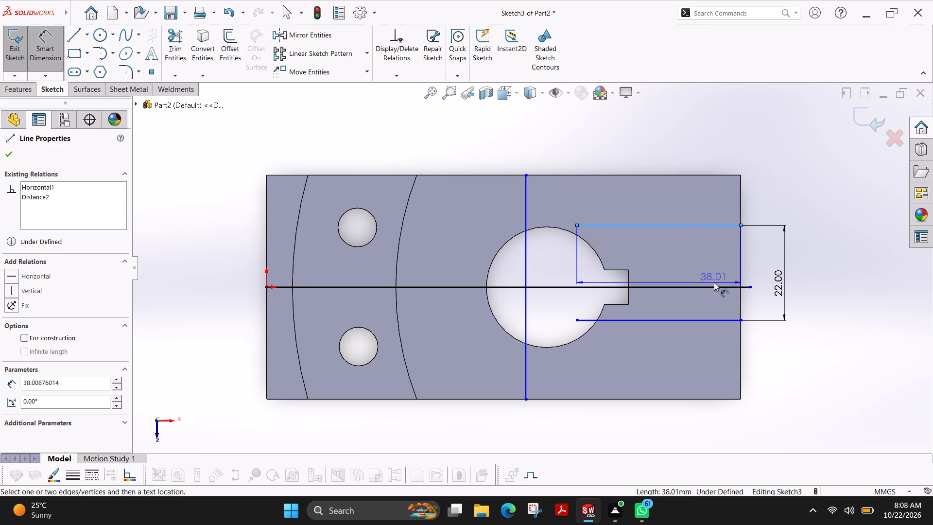
{"action": "left_click", "coordinate": [712, 286]}
{"action": "left_click", "coordinate": [764, 257]}
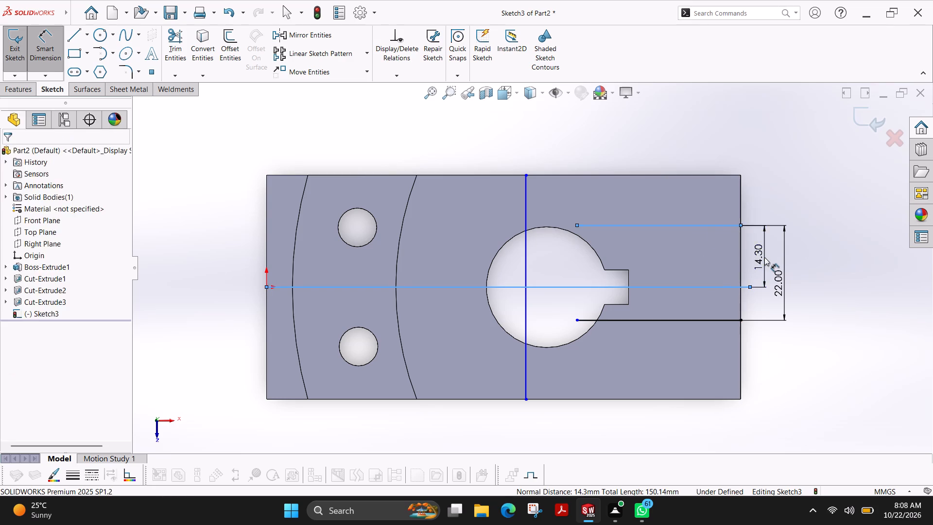
{"action": "type", "text": "11"}
{"action": "key", "text": "Return"}
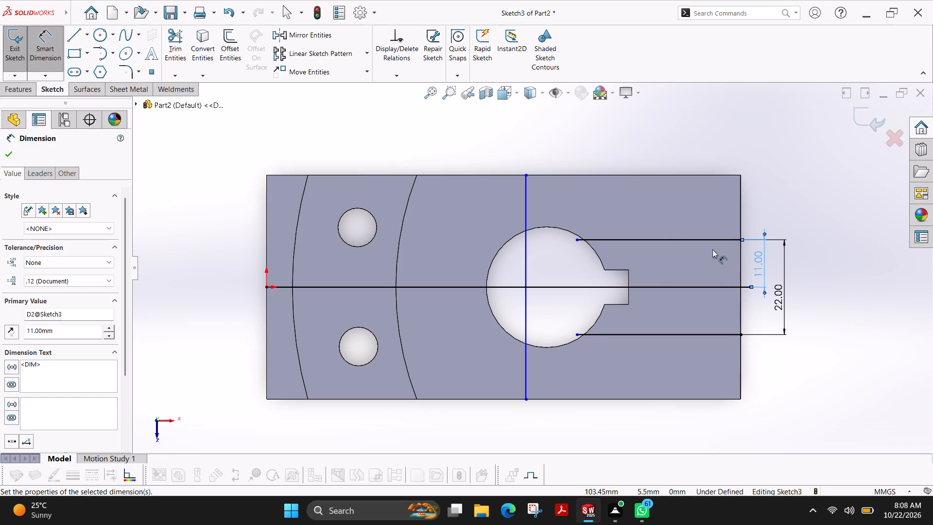
Draw a circle of 14 mm radius centred on the bore and coincident with its edge.
{"action": "left_click", "coordinate": [100, 37]}
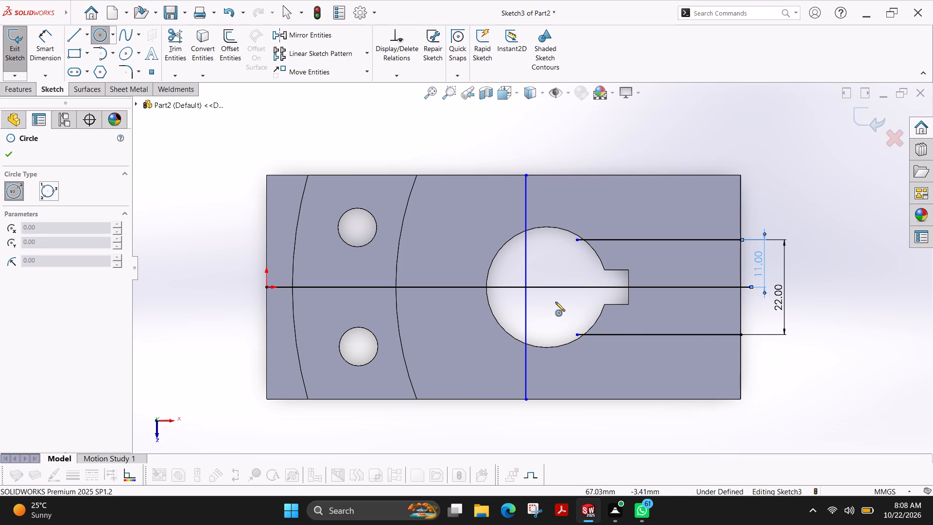
{"action": "left_click", "coordinate": [545, 288]}
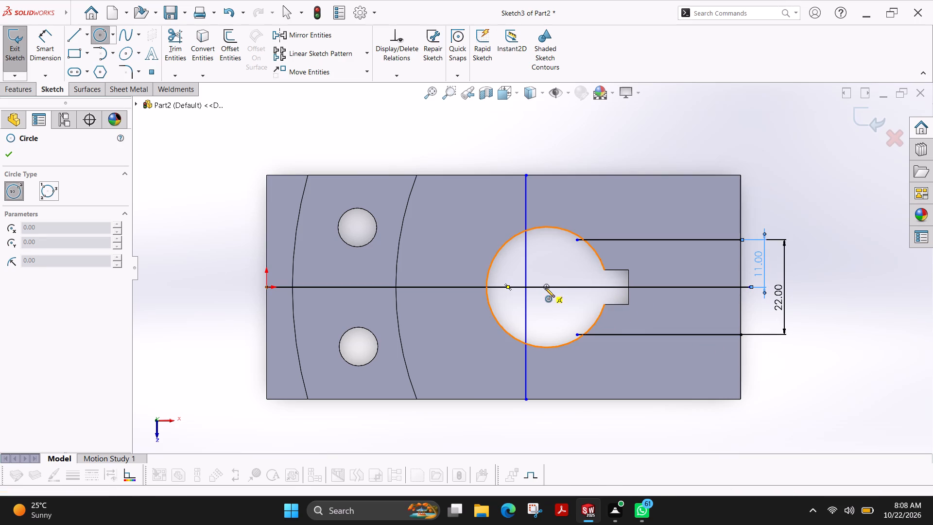
{"action": "left_click", "coordinate": [560, 227]}
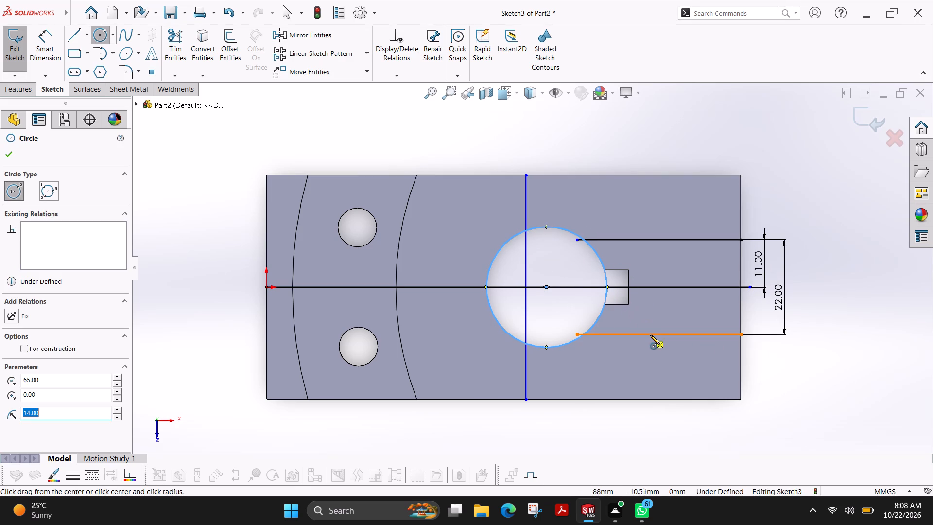
{"action": "key", "text": "Escape"}
{"action": "key", "text": "Escape"}
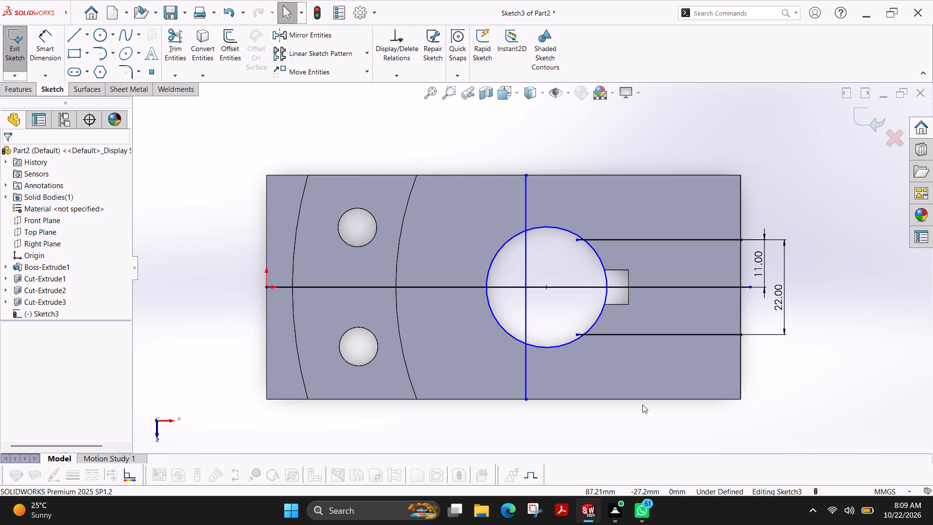
Draw three connected lines along the block's edges from the vertical line's upper end around the keyway-side end to its lower end.
{"action": "left_click", "coordinate": [72, 42]}
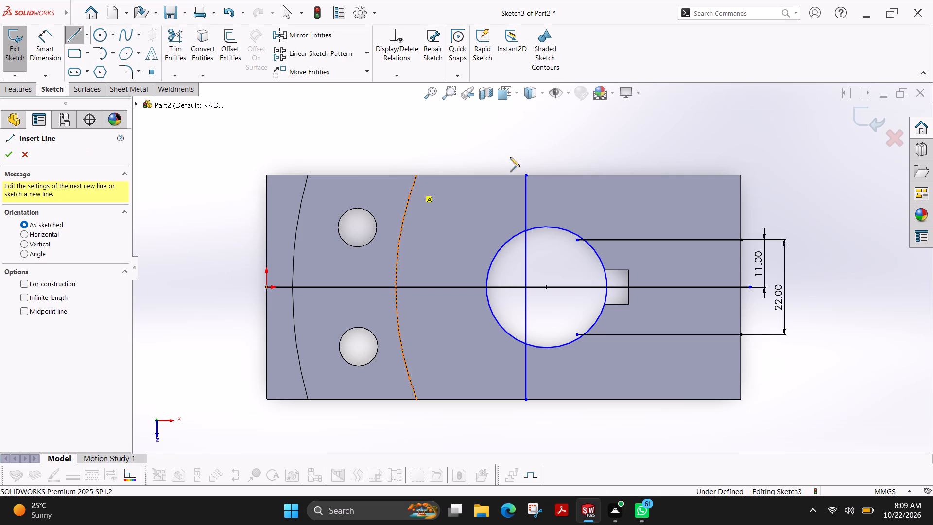
{"action": "left_click", "coordinate": [525, 175]}
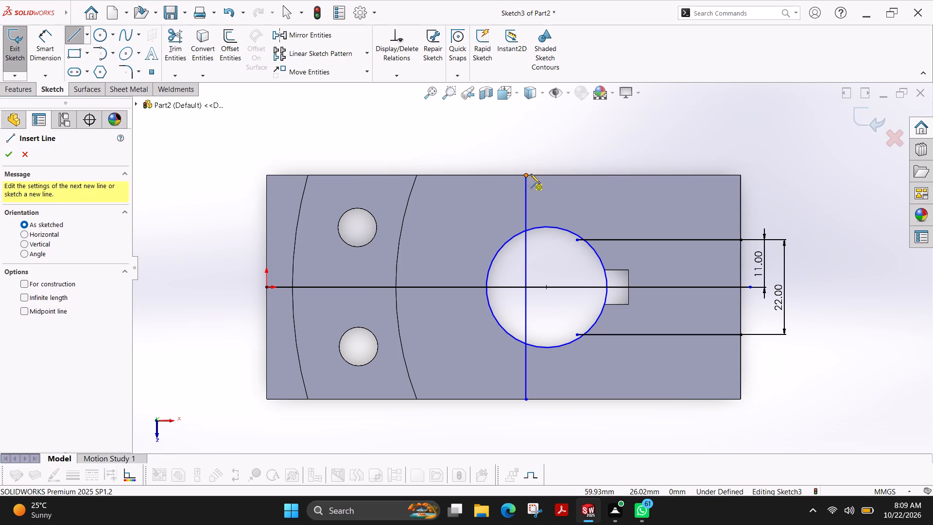
{"action": "left_click", "coordinate": [742, 175]}
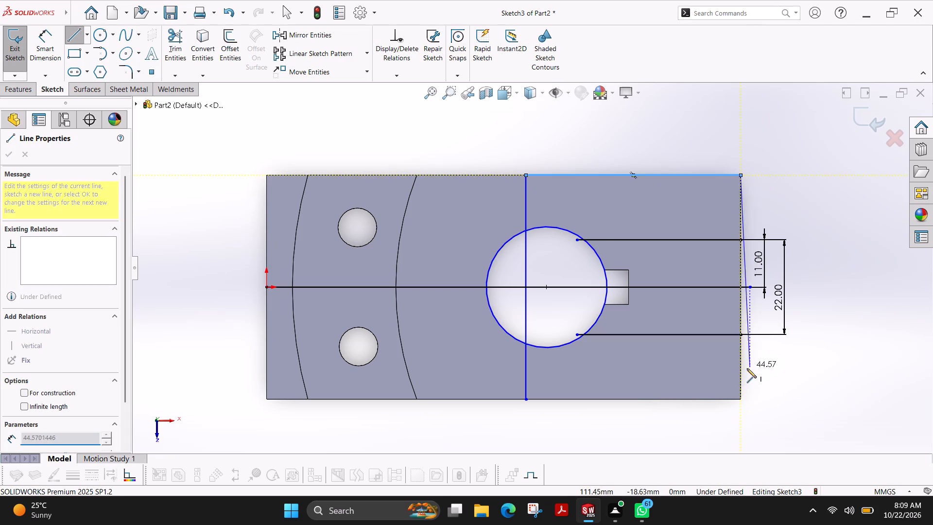
{"action": "left_click", "coordinate": [740, 399]}
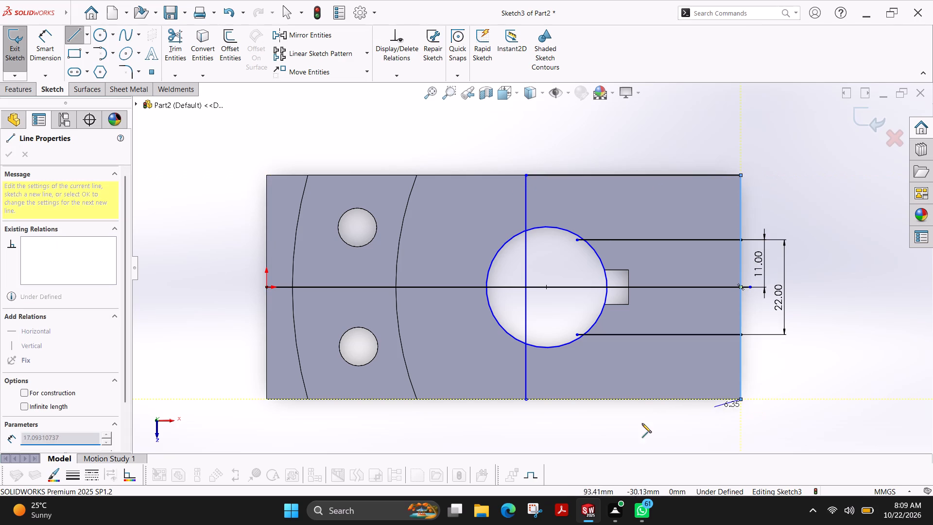
{"action": "left_click", "coordinate": [526, 400]}
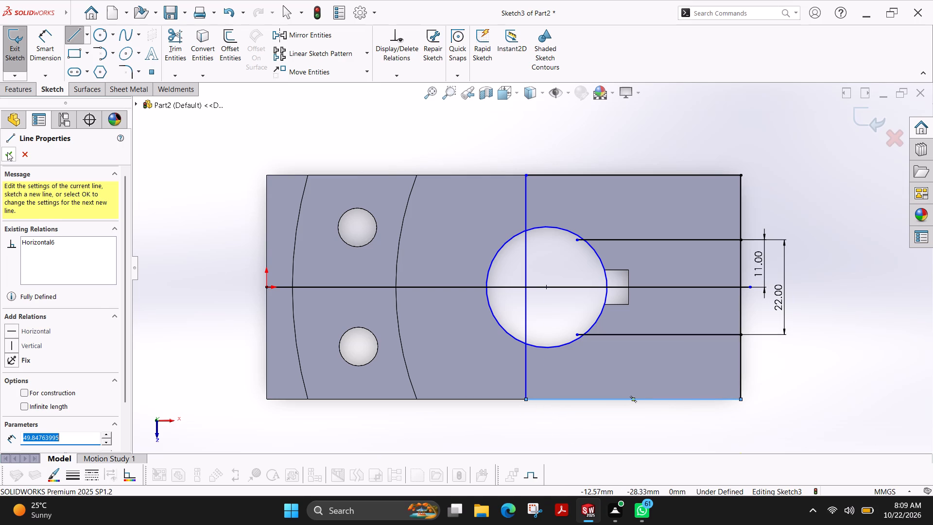
{"action": "left_click", "coordinate": [7, 152]}
Trim the vertical line's upper segment inside the bore and the circle's arc on the side facing the origin.
{"action": "left_click", "coordinate": [176, 52]}
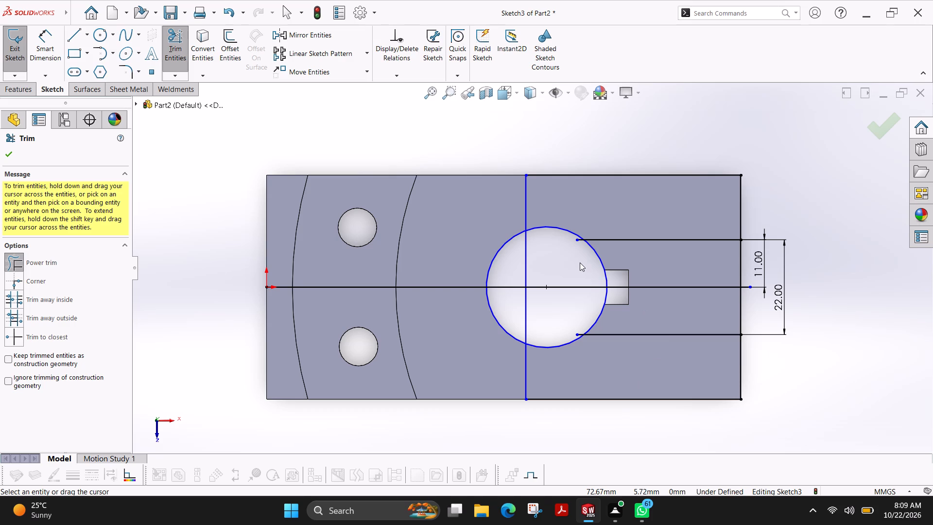
{"action": "left_click", "coordinate": [533, 259]}
{"action": "left_click_drag", "start_coordinate": [536, 259], "coordinate": [518, 259]}
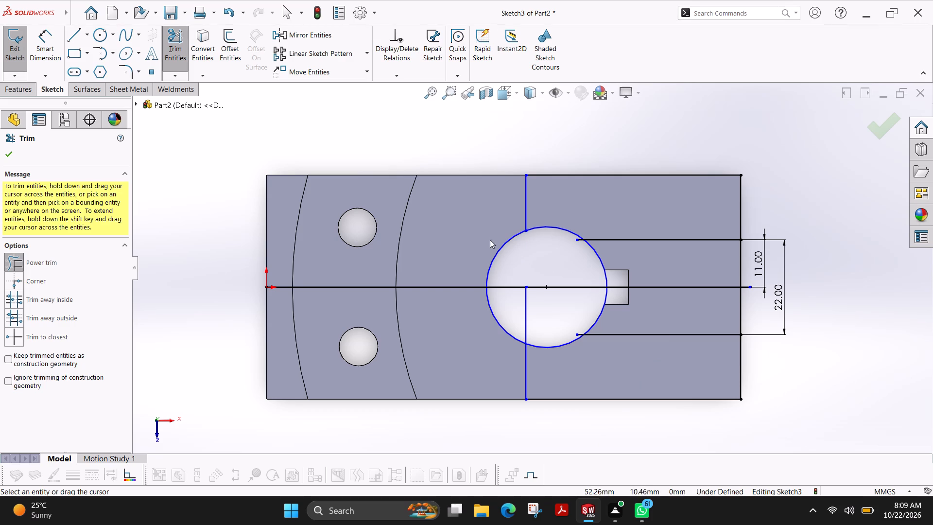
{"action": "left_click_drag", "start_coordinate": [485, 232], "coordinate": [507, 261]}
{"action": "left_click_drag", "start_coordinate": [512, 281], "coordinate": [492, 325]}
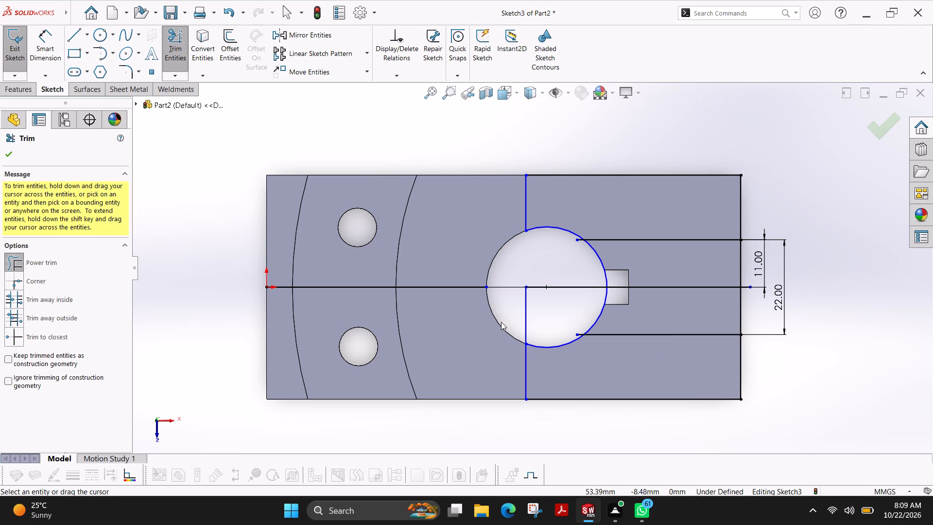
Trim the end line between the upper slot line and centre line, and both slot-line ends projecting into the bore.
{"action": "left_click_drag", "start_coordinate": [725, 261], "coordinate": [770, 262]}
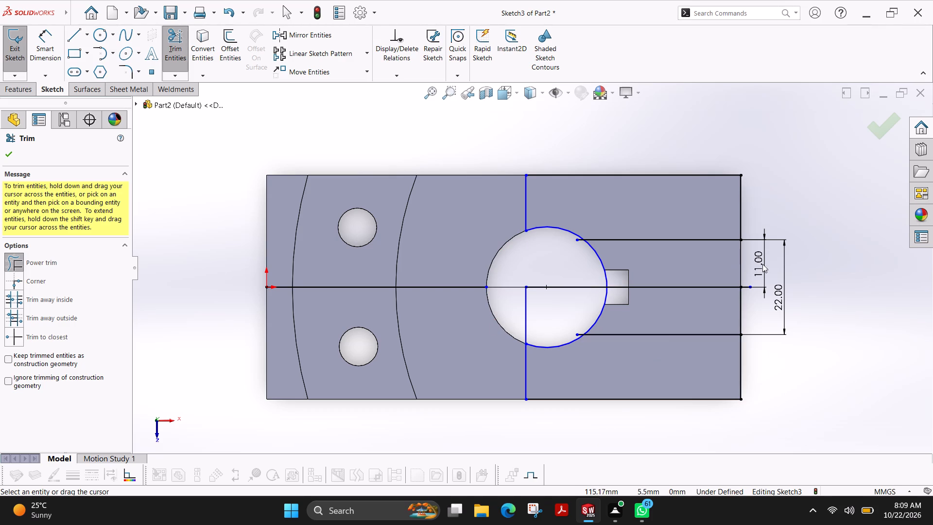
{"action": "scroll", "coordinate": [581, 243], "scroll_direction": "down", "scroll_amount": 6}
{"action": "left_click_drag", "start_coordinate": [533, 233], "coordinate": [544, 236]}
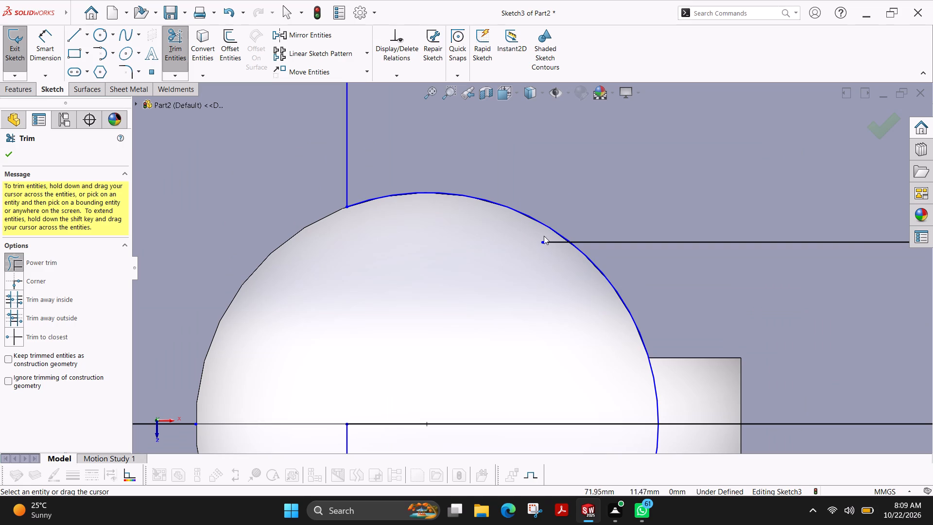
{"action": "left_click_drag", "start_coordinate": [544, 236], "coordinate": [562, 267]}
{"action": "scroll", "coordinate": [527, 344], "scroll_direction": "up", "scroll_amount": 4}
{"action": "scroll", "coordinate": [543, 405], "scroll_direction": "down", "scroll_amount": 5}
{"action": "left_click_drag", "start_coordinate": [542, 405], "coordinate": [536, 413]}
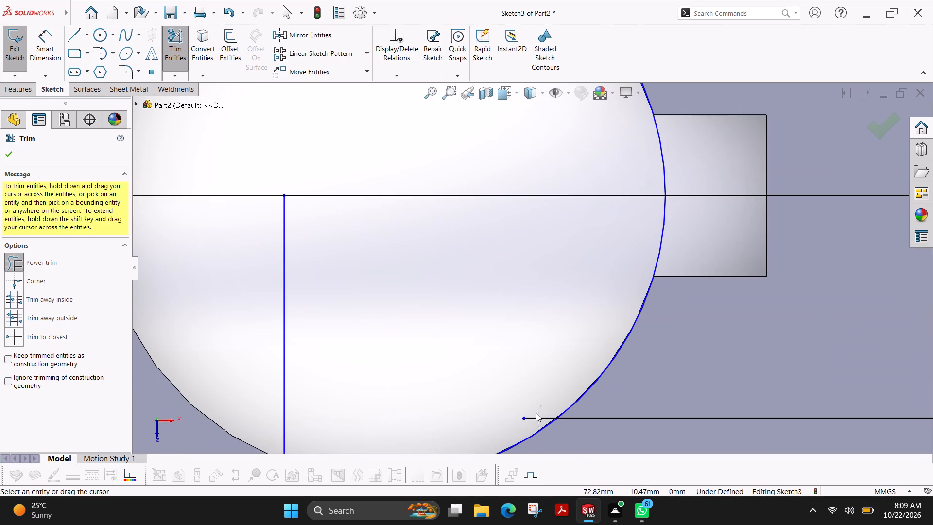
{"action": "left_click_drag", "start_coordinate": [536, 413], "coordinate": [528, 421]}
Trim the vertical line's remaining segment inside the bore and the circle's arc between the two slot lines.
{"action": "scroll", "coordinate": [526, 361], "scroll_direction": "up", "scroll_amount": 3}
{"action": "left_click_drag", "start_coordinate": [450, 313], "coordinate": [377, 292]}
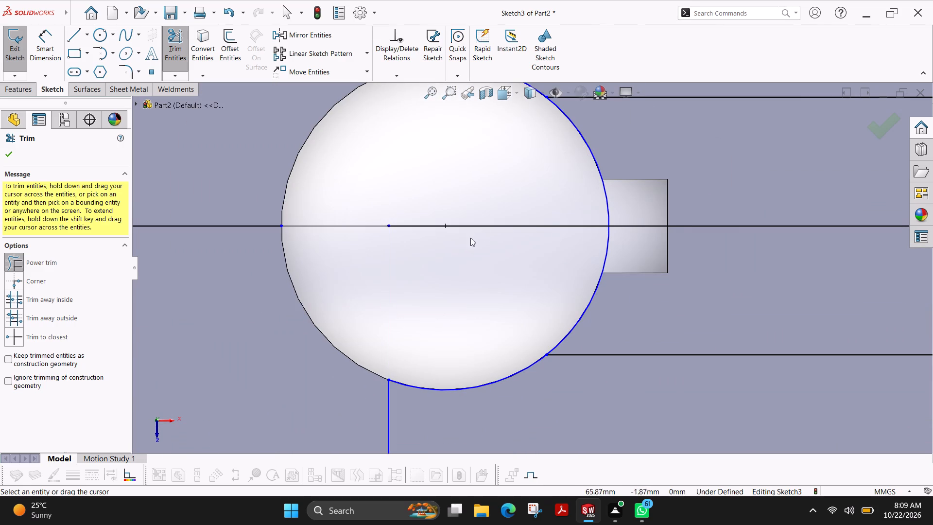
{"action": "left_click_drag", "start_coordinate": [540, 154], "coordinate": [641, 148]}
{"action": "left_click_drag", "start_coordinate": [529, 313], "coordinate": [639, 310]}
Trim away the remaining end-line segment between the slot lines and all of the horizontal line from the origin.
{"action": "scroll", "coordinate": [638, 310], "scroll_direction": "up", "scroll_amount": 5}
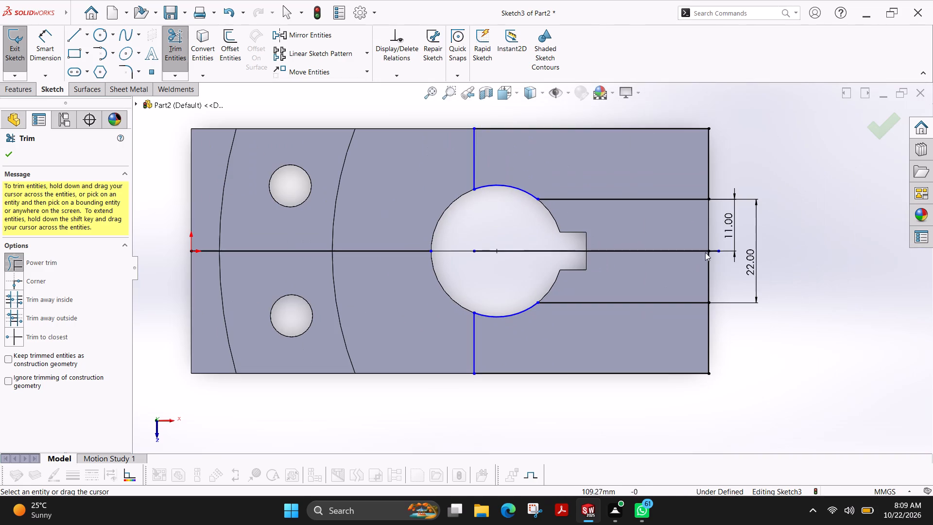
{"action": "left_click_drag", "start_coordinate": [723, 274], "coordinate": [684, 280]}
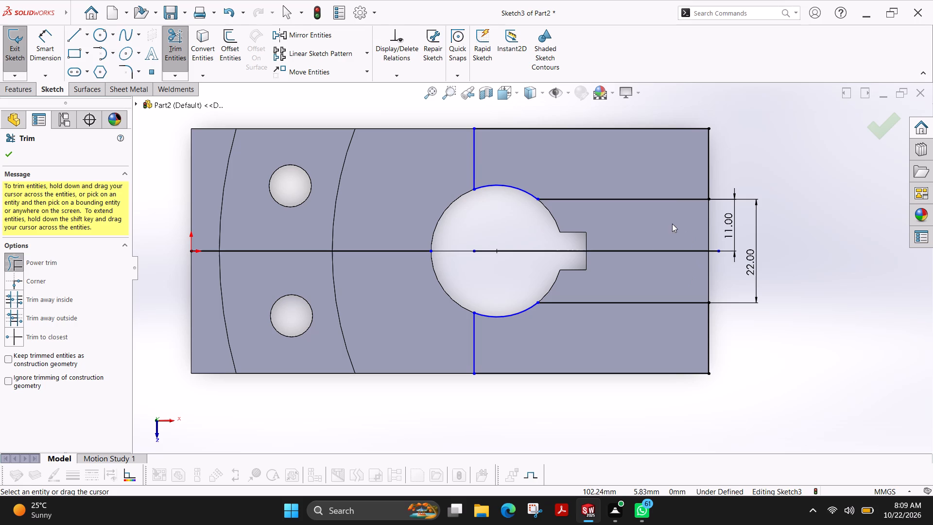
{"action": "left_click_drag", "start_coordinate": [672, 224], "coordinate": [624, 263]}
{"action": "left_click_drag", "start_coordinate": [274, 227], "coordinate": [292, 266]}
{"action": "scroll", "coordinate": [292, 266], "scroll_direction": "up", "scroll_amount": 2}
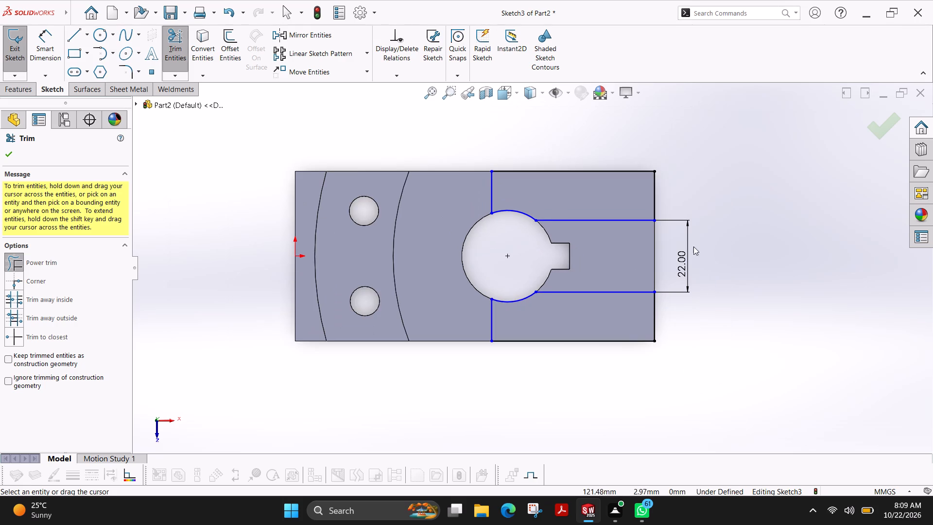
{"action": "scroll", "coordinate": [692, 246], "scroll_direction": "down", "scroll_amount": 1}
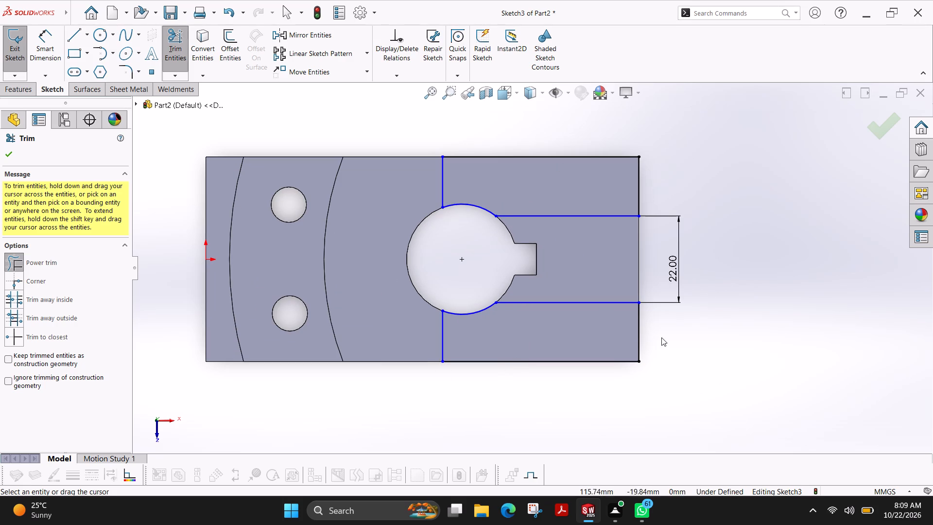
{"action": "left_click", "coordinate": [7, 158]}
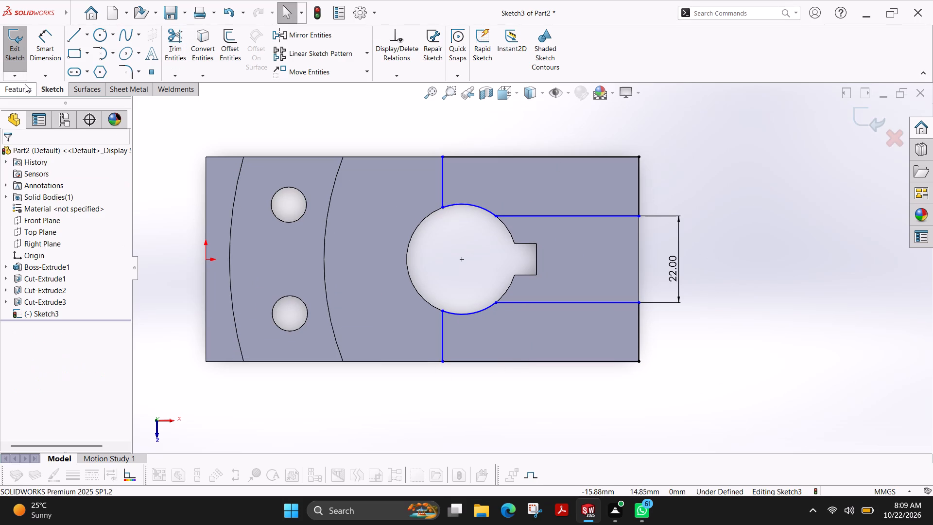
Cut-extrude the two closed regions beside the slot lines to a blind depth of 8 mm.
{"action": "left_click", "coordinate": [26, 91]}
{"action": "left_click", "coordinate": [183, 42]}
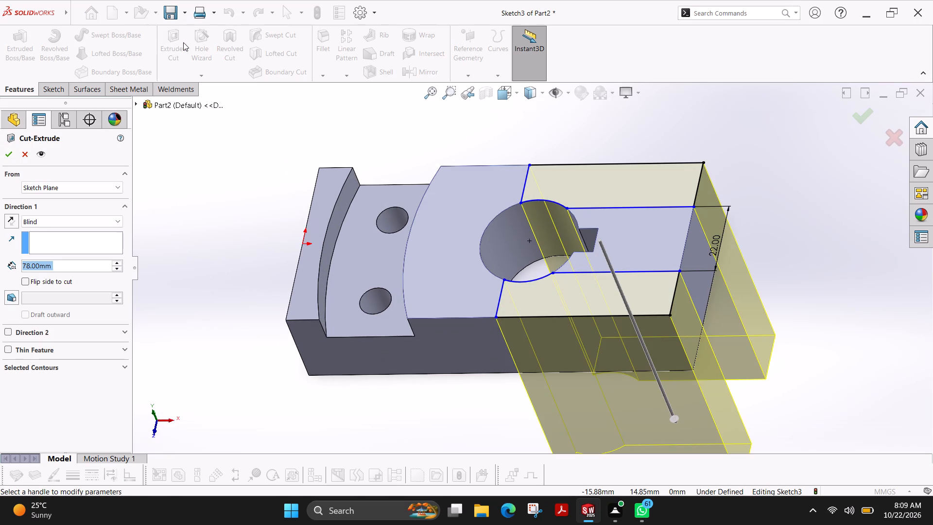
{"action": "double_click", "coordinate": [55, 267]}
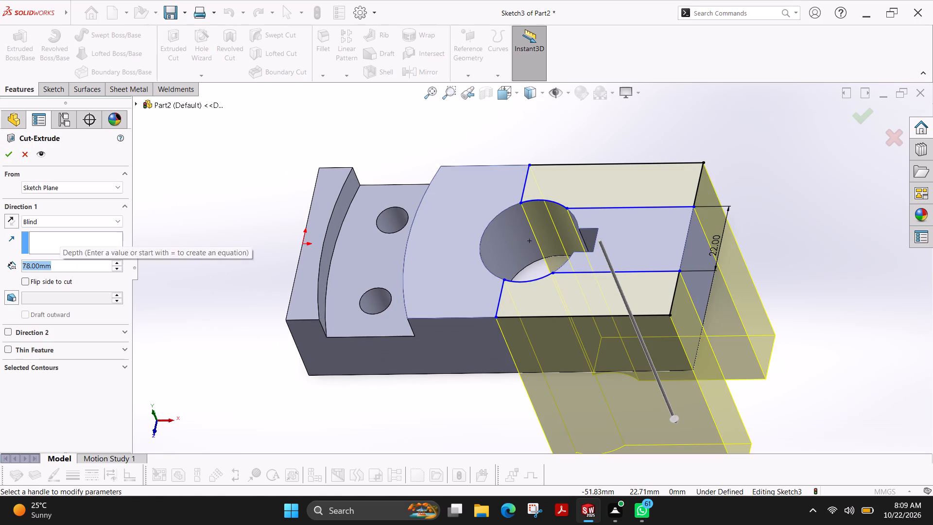
{"action": "key", "text": "8"}
{"action": "key", "text": "Return"}
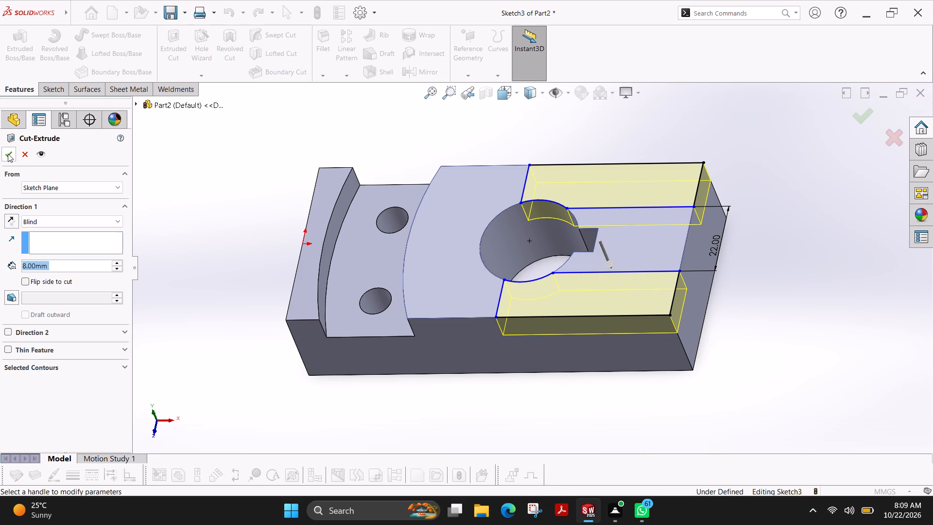
{"action": "left_click", "coordinate": [8, 154]}
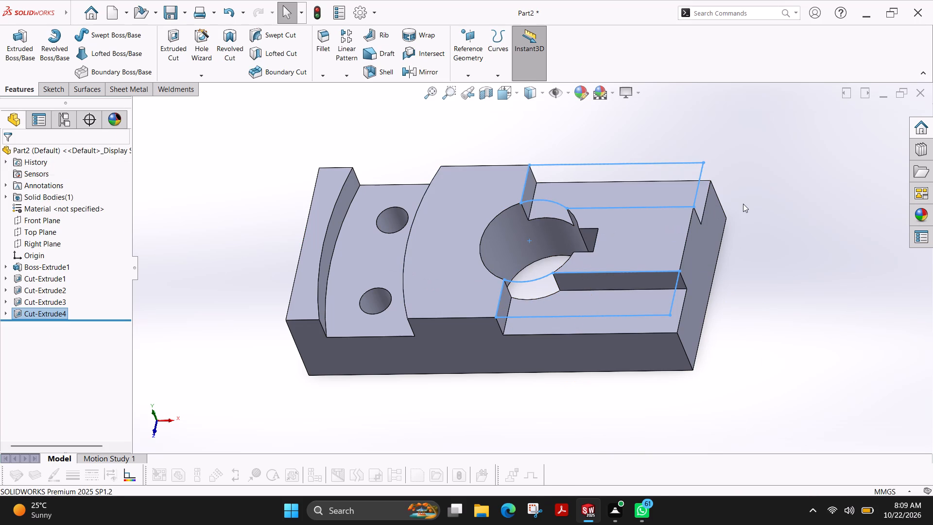
{"action": "key", "text": "Escape"}
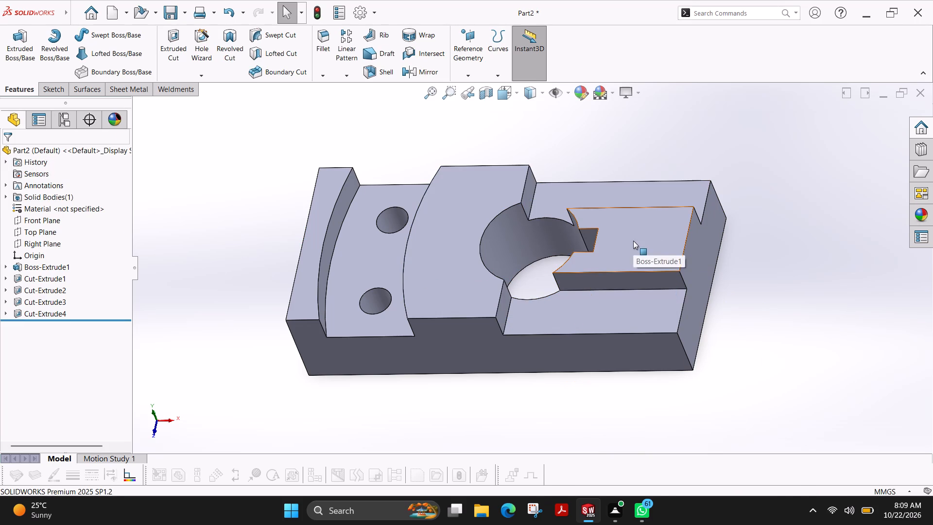
Start a sketch on the raised face around the keyway and draw lines along its two long edges and end edge.
{"action": "left_click", "coordinate": [633, 241]}
{"action": "left_click", "coordinate": [170, 49]}
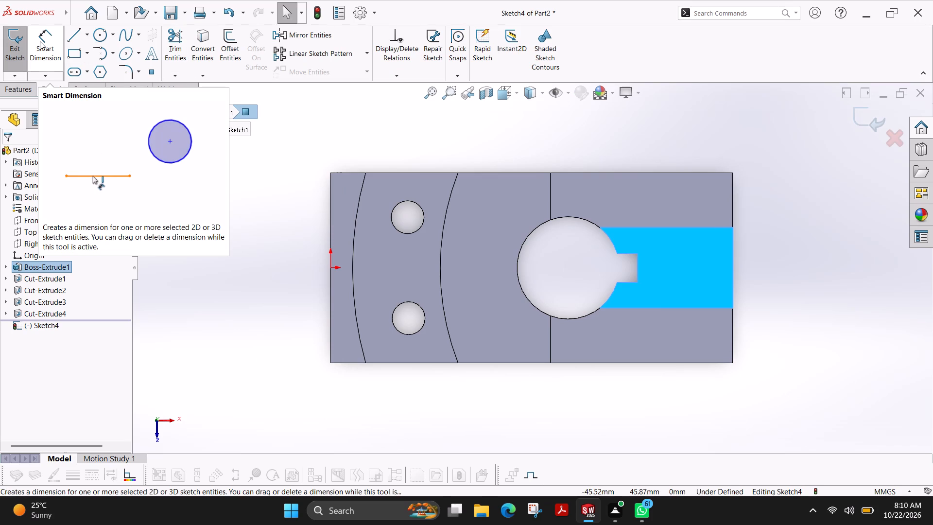
{"action": "left_click", "coordinate": [75, 42]}
{"action": "key", "text": "Escape"}
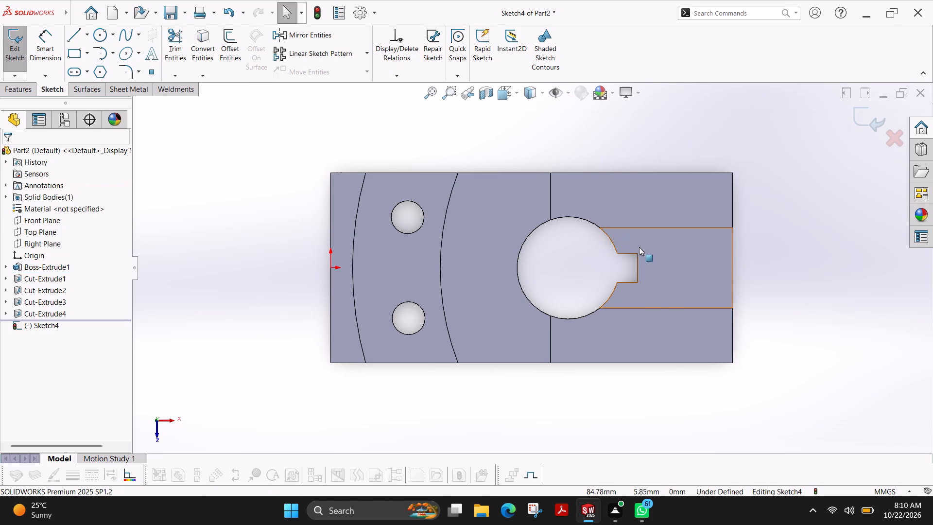
{"action": "left_click", "coordinate": [70, 37]}
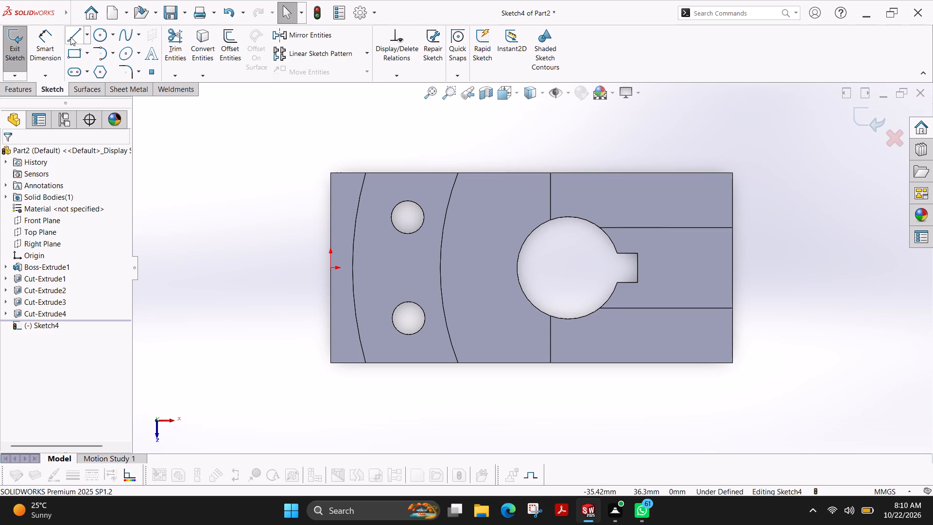
{"action": "left_click", "coordinate": [732, 228]}
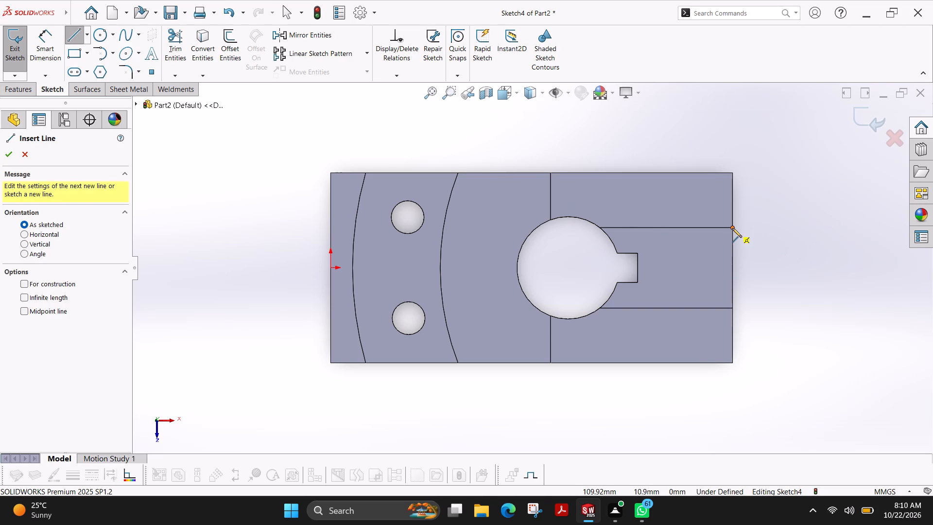
{"action": "left_click", "coordinate": [601, 229]}
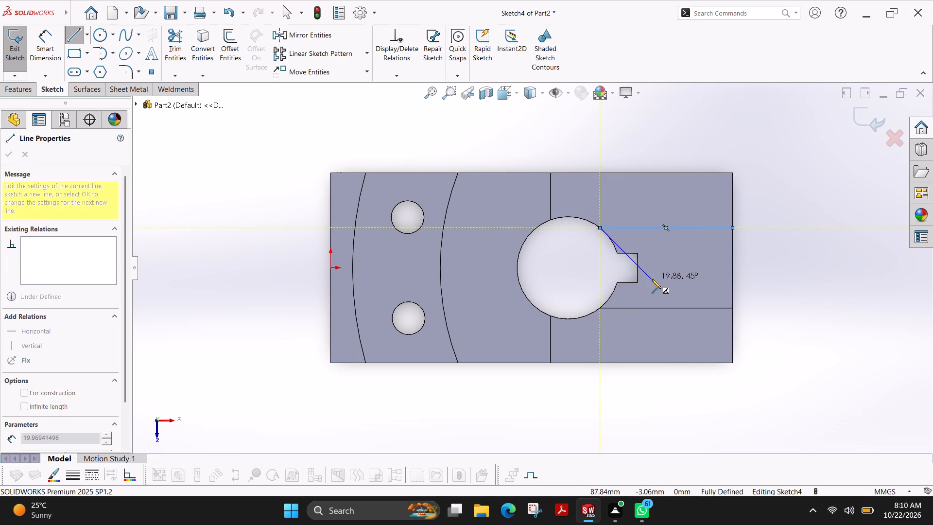
{"action": "key", "text": "Escape"}
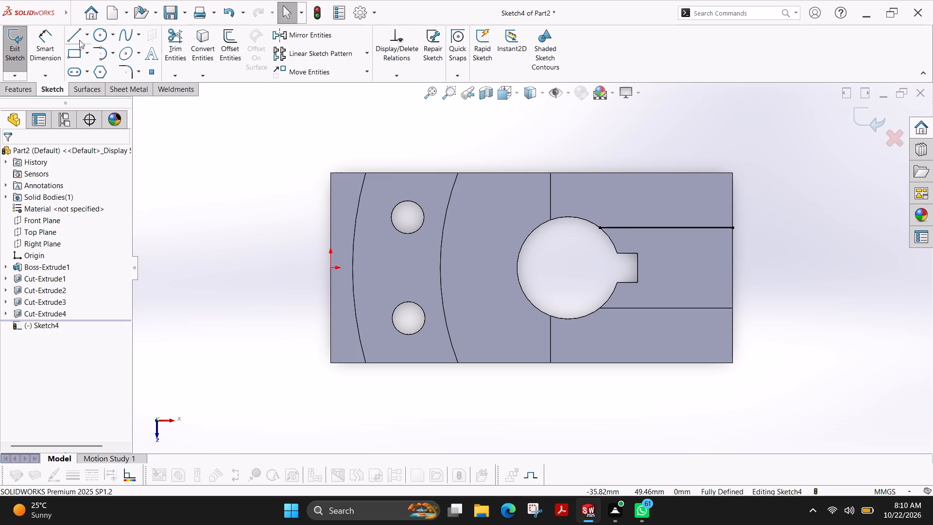
{"action": "left_click", "coordinate": [79, 40]}
{"action": "left_click", "coordinate": [733, 229]}
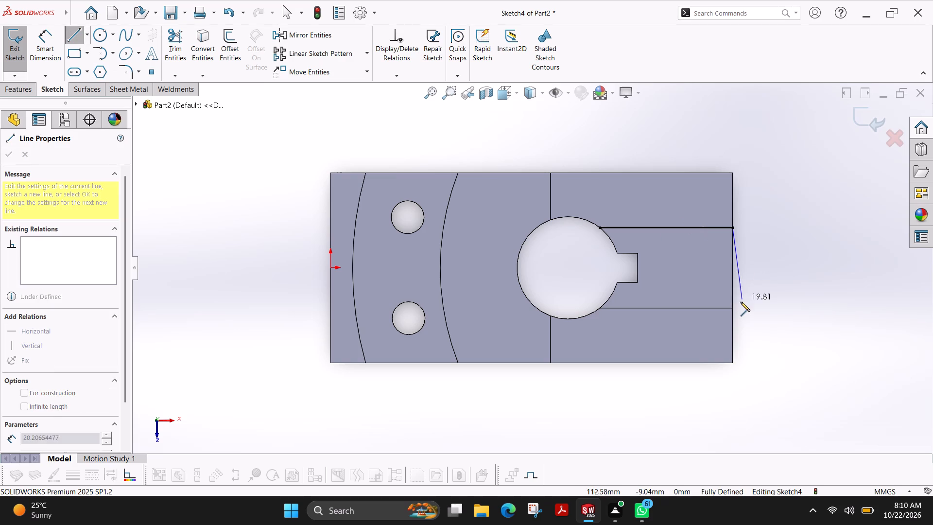
{"action": "left_click", "coordinate": [734, 307]}
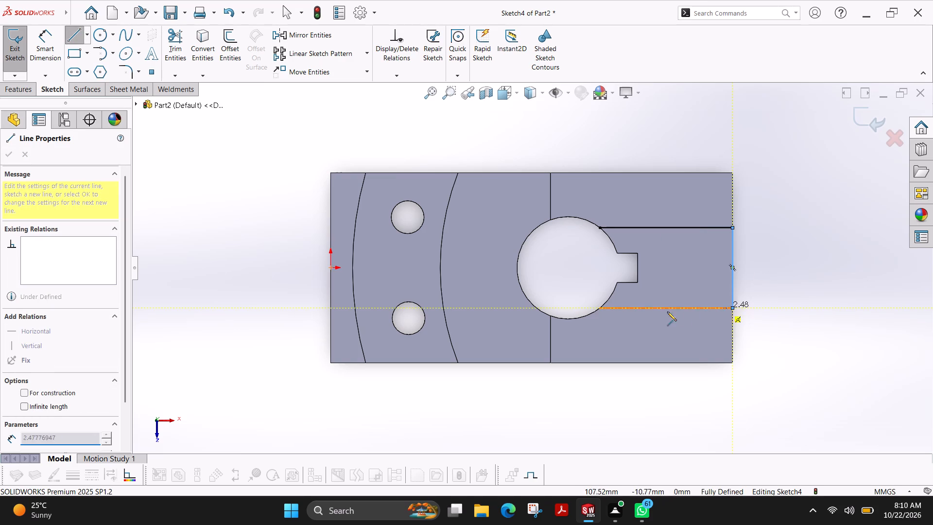
{"action": "left_click", "coordinate": [600, 308]}
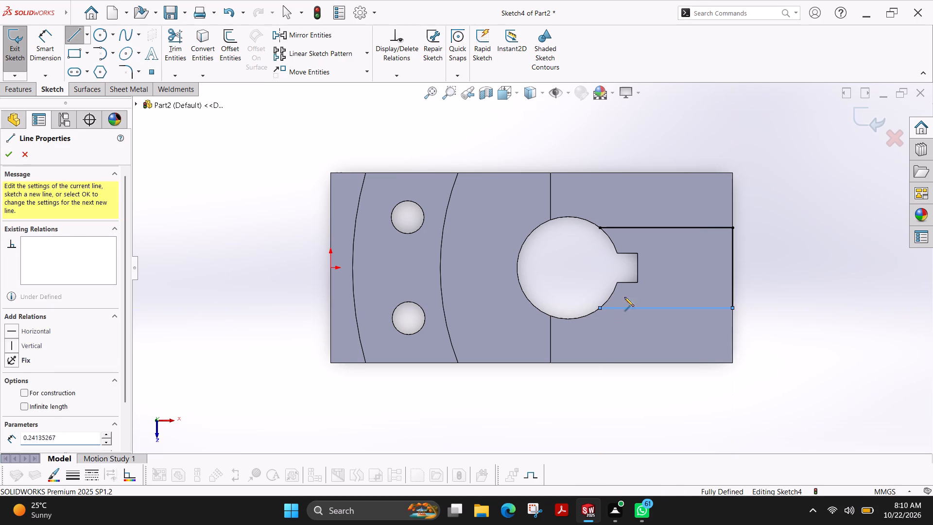
{"action": "key", "text": "Escape"}
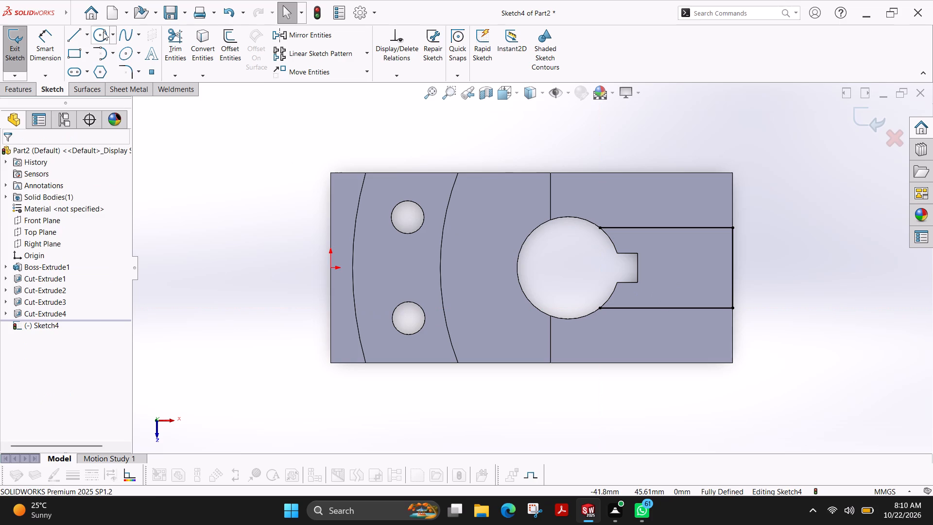
Draw a circle of 14 mm radius centred on the bore and coincident with its edge.
{"action": "left_click", "coordinate": [103, 32]}
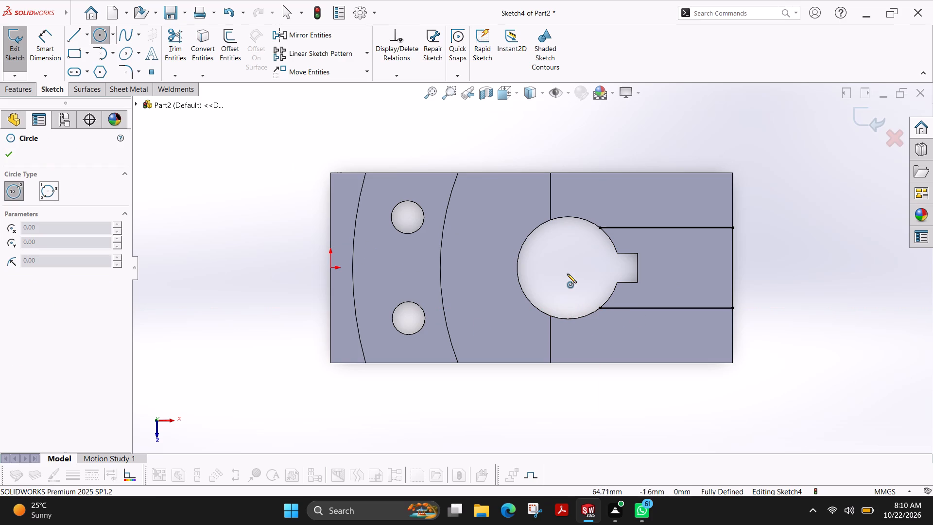
{"action": "left_click", "coordinate": [568, 267]}
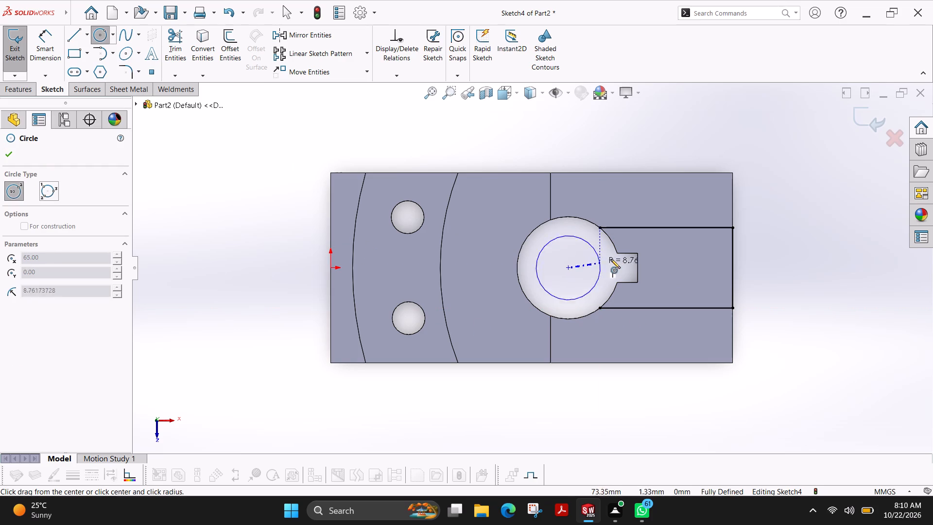
{"action": "left_click", "coordinate": [616, 250]}
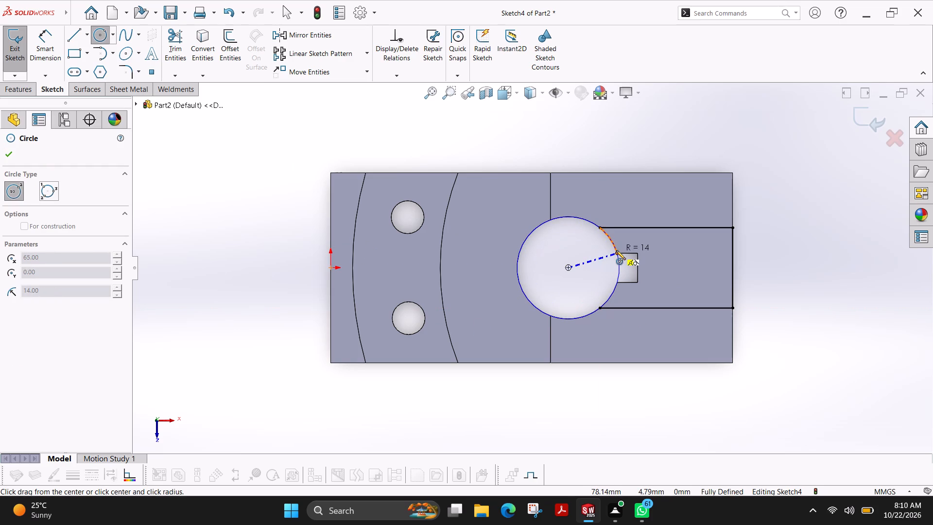
{"action": "key", "text": "Escape"}
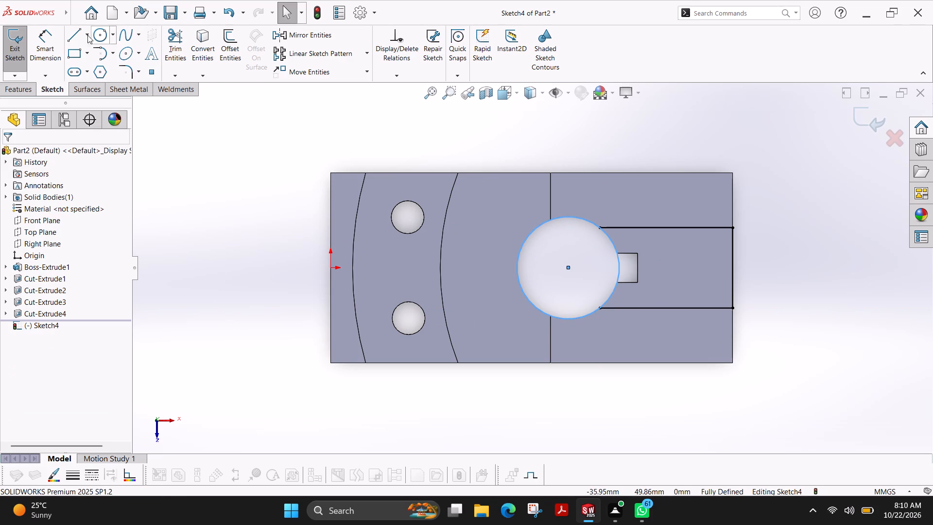
Draw three connected lines along the keyway's edges, from the bore circle around its 8 mm end and back to the circle.
{"action": "left_click", "coordinate": [72, 34]}
{"action": "scroll", "coordinate": [650, 272], "scroll_direction": "down", "scroll_amount": 6}
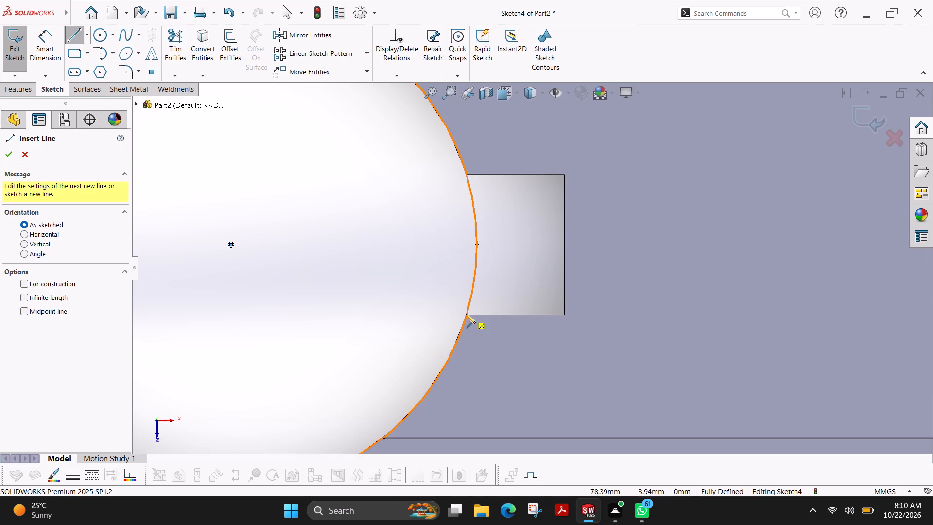
{"action": "left_click", "coordinate": [466, 316]}
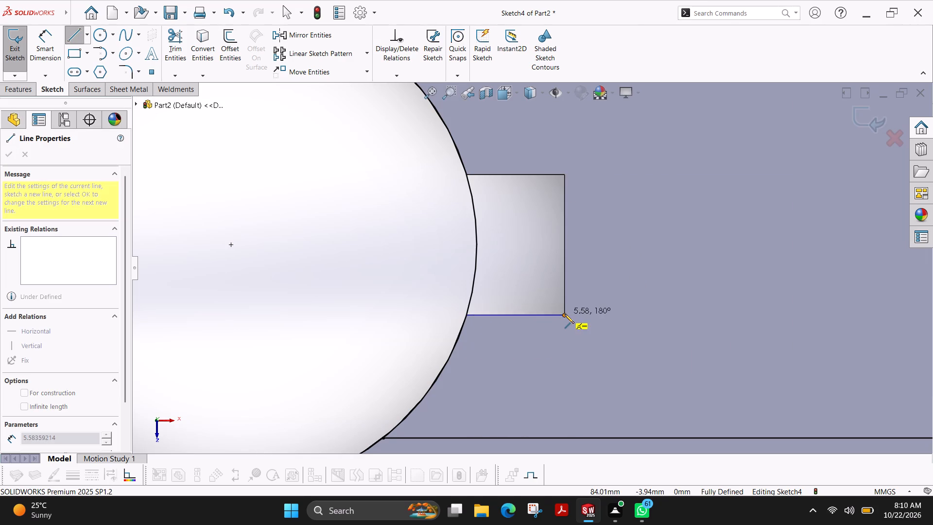
{"action": "left_click", "coordinate": [565, 314]}
{"action": "left_click", "coordinate": [565, 175]}
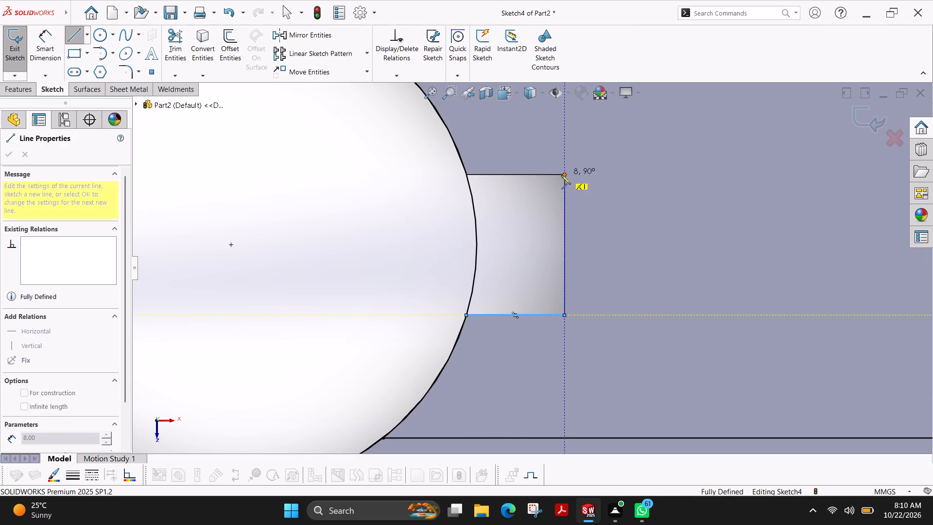
{"action": "left_click", "coordinate": [466, 174]}
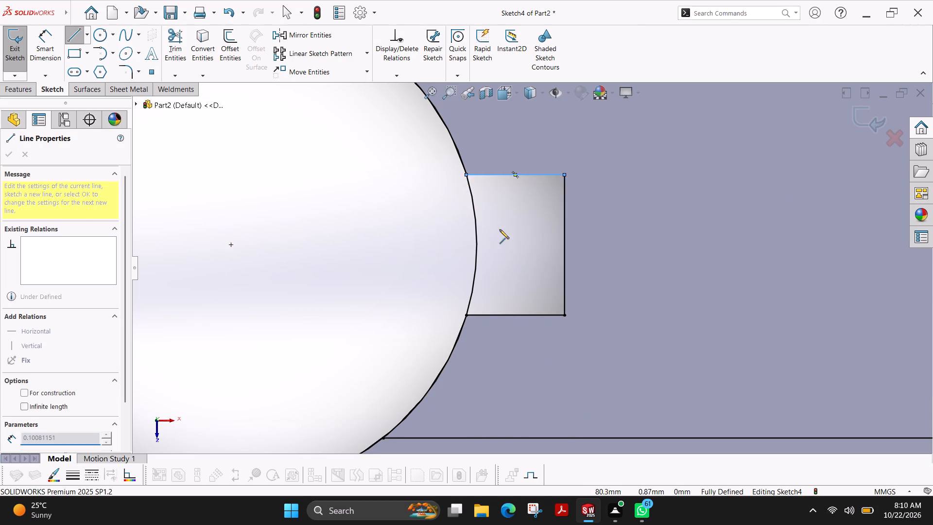
Trim the sketch circle's large outer arc and the arc across the keyway mouth, leaving two short arcs joining the strip outline.
{"action": "scroll", "coordinate": [500, 230], "scroll_direction": "up", "scroll_amount": 5}
{"action": "key", "text": "Escape"}
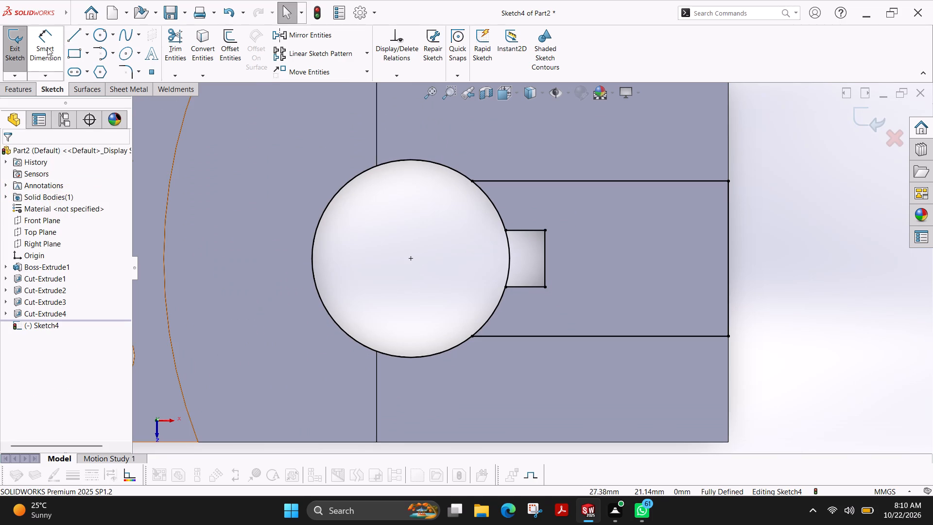
{"action": "left_click", "coordinate": [171, 50]}
{"action": "left_click_drag", "start_coordinate": [444, 140], "coordinate": [439, 151]}
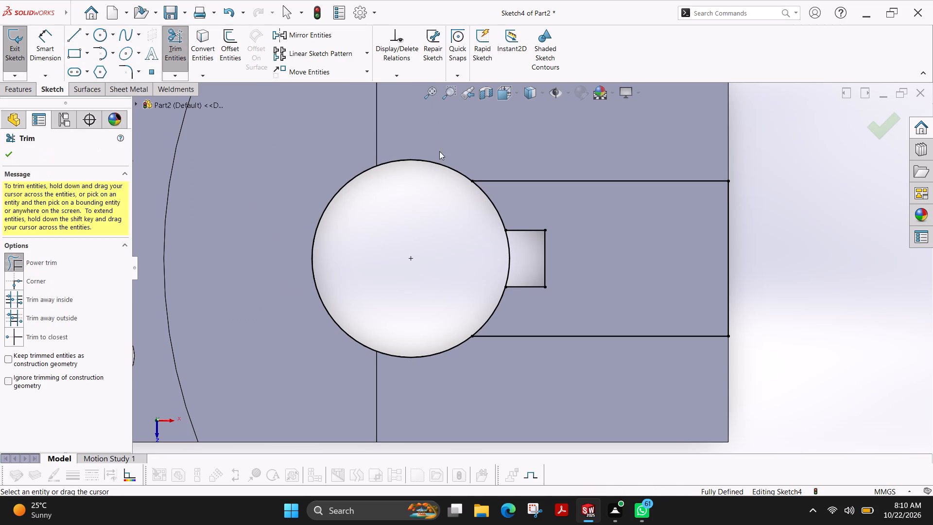
{"action": "left_click_drag", "start_coordinate": [439, 151], "coordinate": [418, 189]}
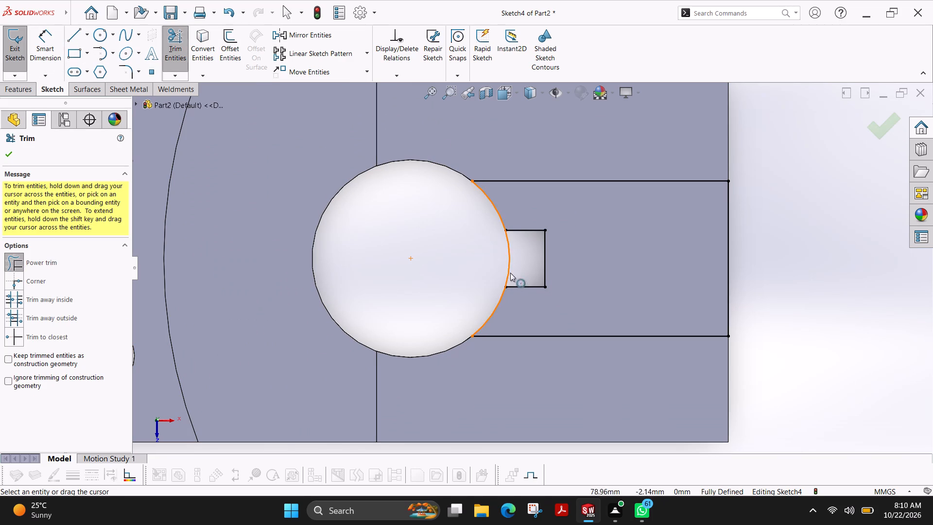
{"action": "left_click_drag", "start_coordinate": [503, 261], "coordinate": [518, 258]}
{"action": "scroll", "coordinate": [440, 270], "scroll_direction": "up", "scroll_amount": 1}
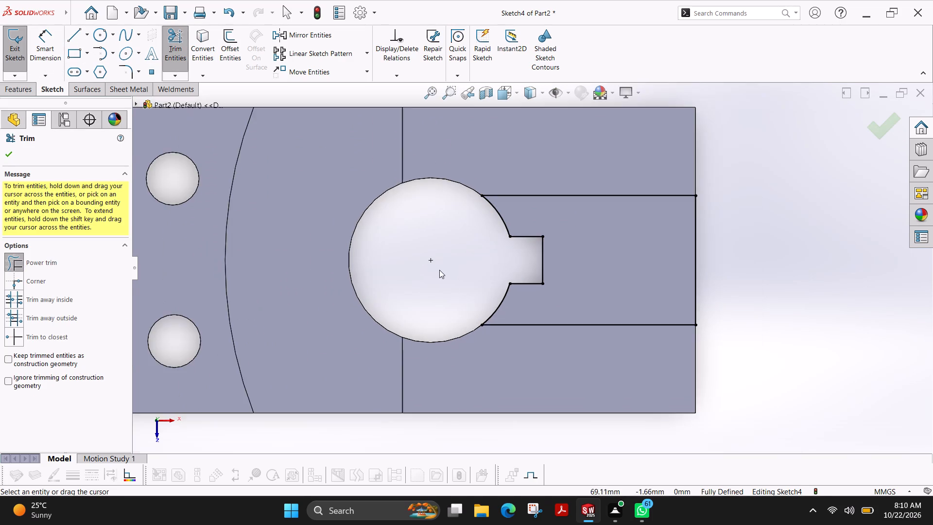
{"action": "scroll", "coordinate": [439, 270], "scroll_direction": "up", "scroll_amount": 4}
{"action": "left_click", "coordinate": [8, 156]}
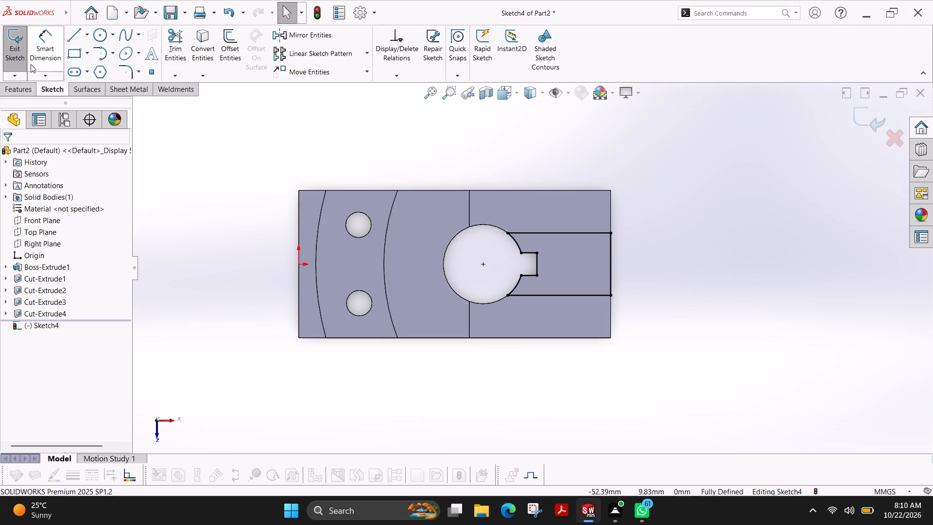
Cut-extrude the closed strip outline around the keyway to a blind depth of 15 mm.
{"action": "left_click", "coordinate": [23, 87]}
{"action": "left_click", "coordinate": [174, 55]}
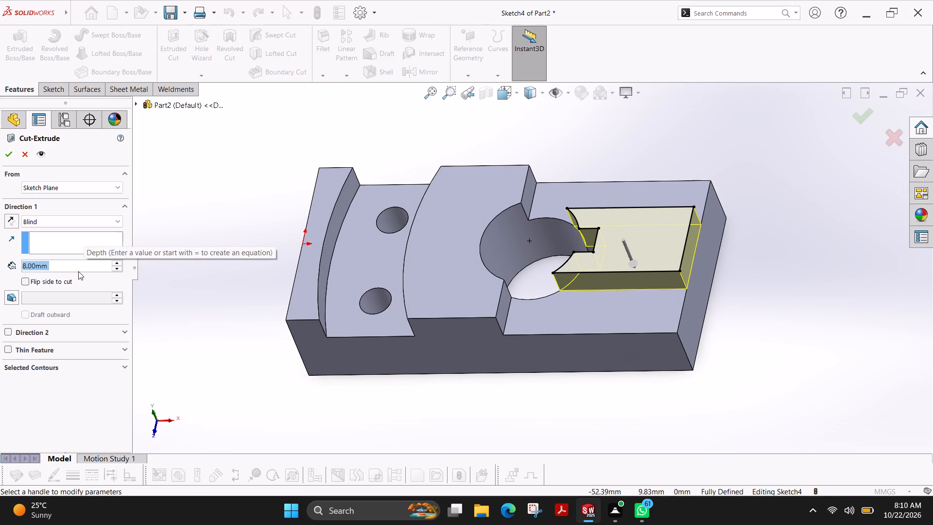
{"action": "type", "text": "15"}
{"action": "key", "text": "Return"}
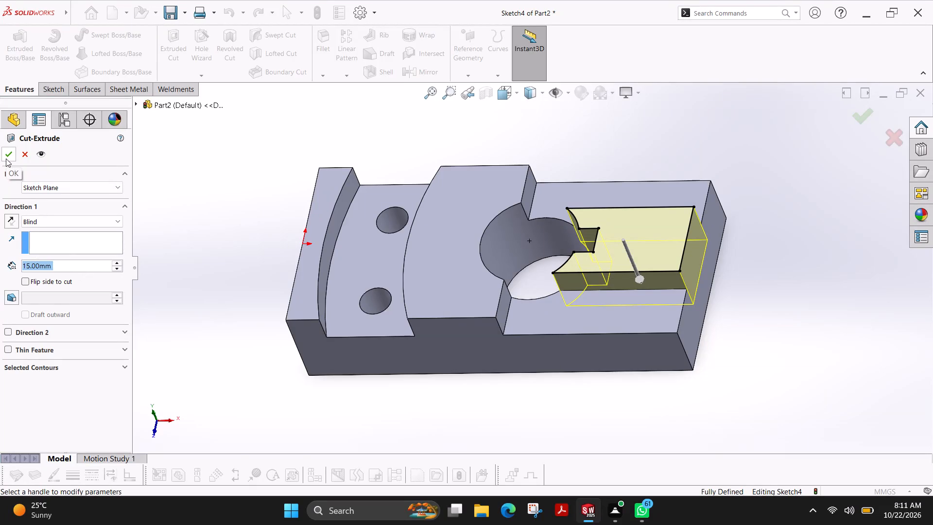
{"action": "left_click", "coordinate": [6, 158]}
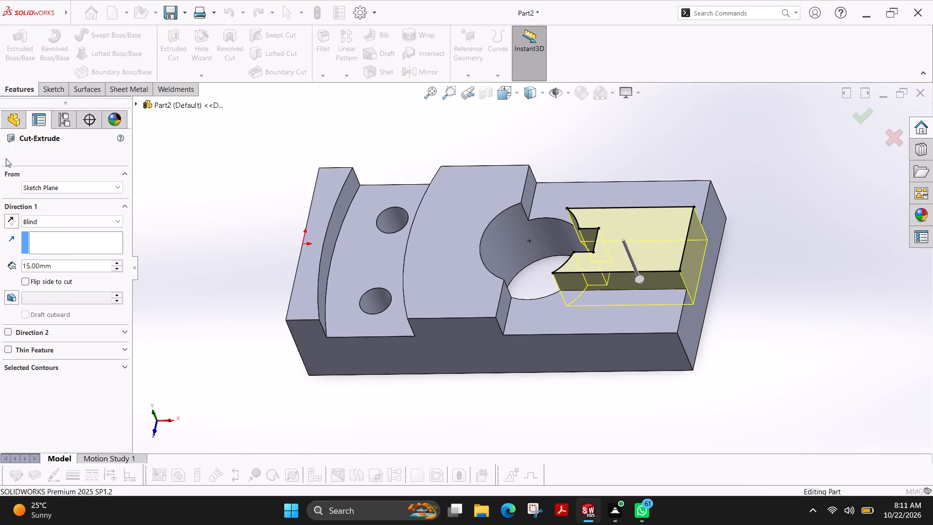
{"action": "key", "text": "Escape"}
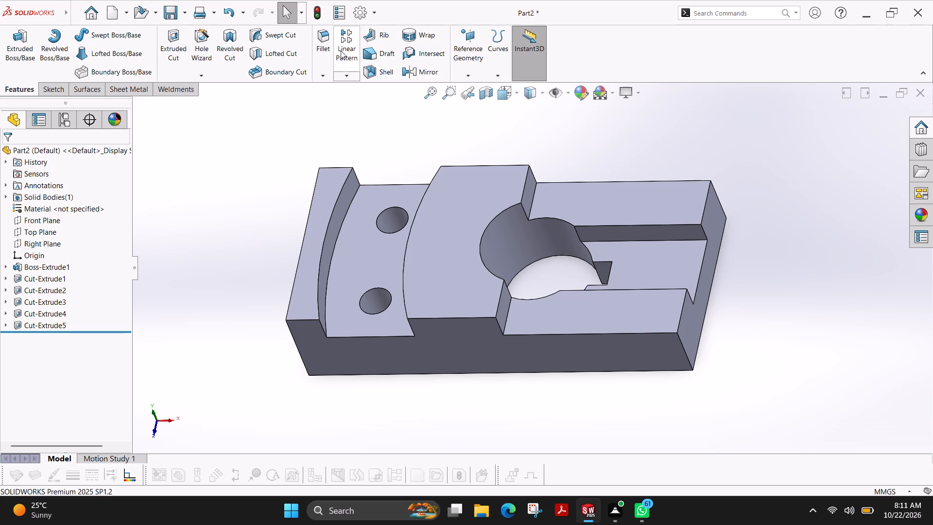
Fillet the two vertical corner edges at the slotted end of the block with a 20 mm radius.
{"action": "left_click", "coordinate": [323, 47]}
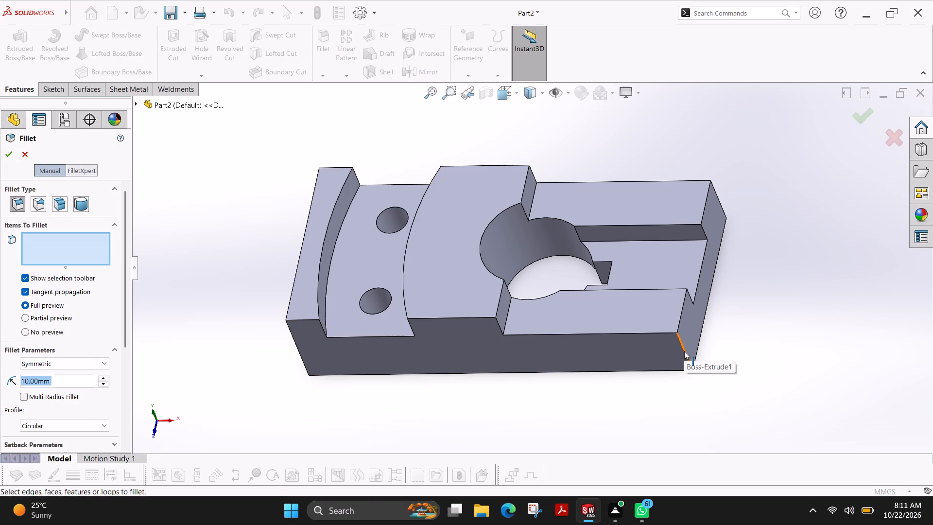
{"action": "left_click", "coordinate": [684, 351]}
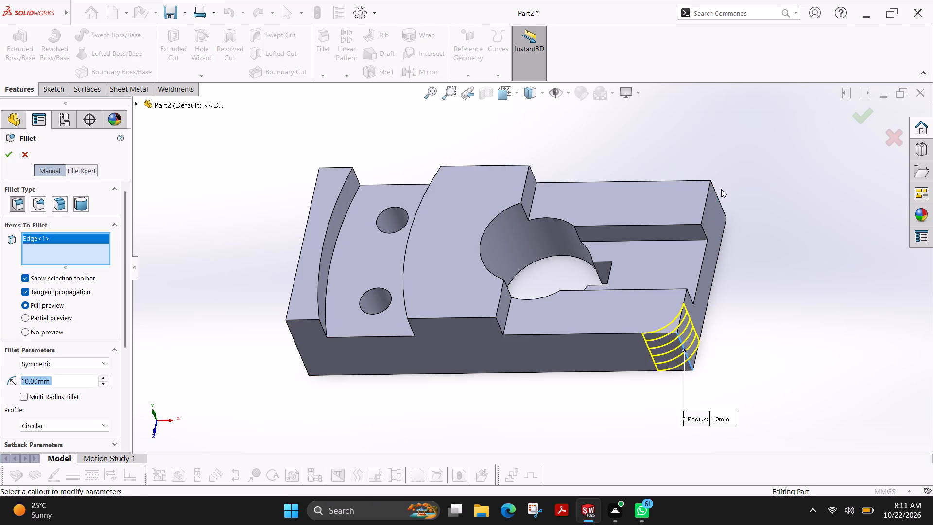
{"action": "left_click", "coordinate": [724, 211]}
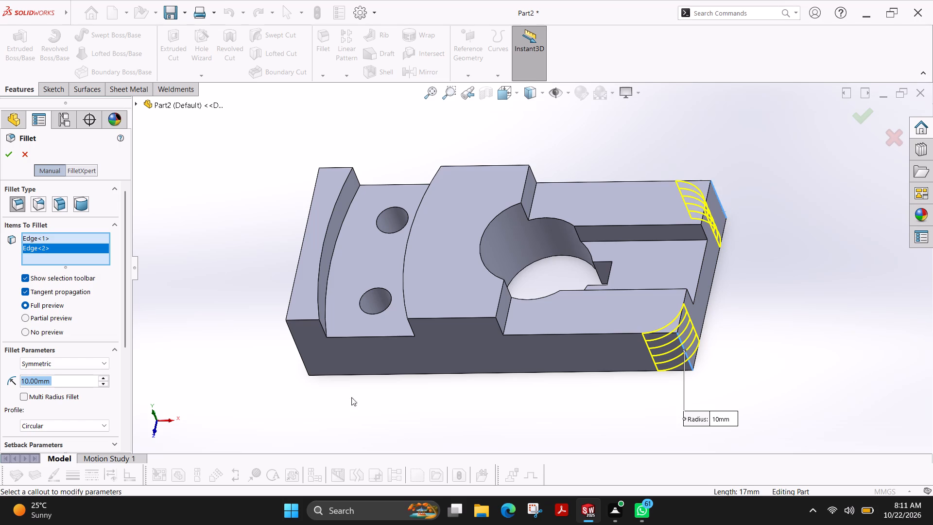
{"action": "double_click", "coordinate": [60, 385]}
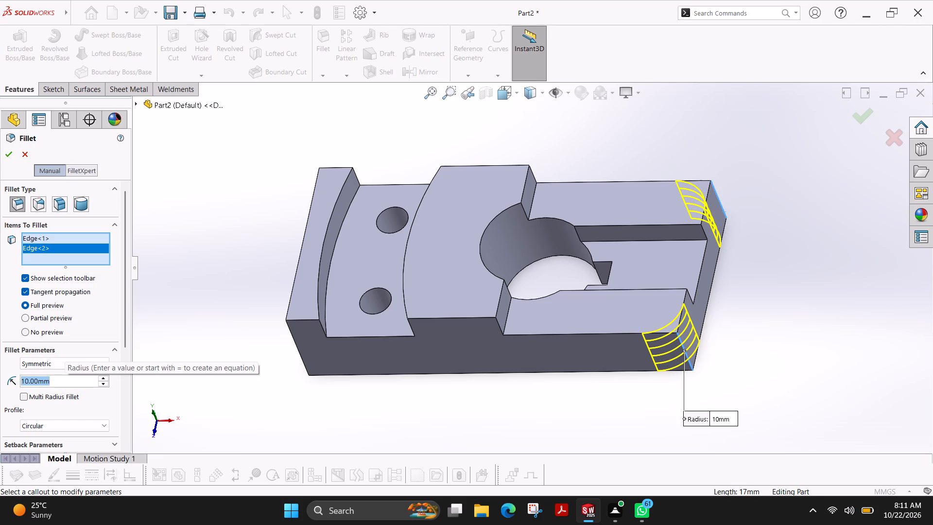
{"action": "type", "text": "20"}
{"action": "key", "text": "Return"}
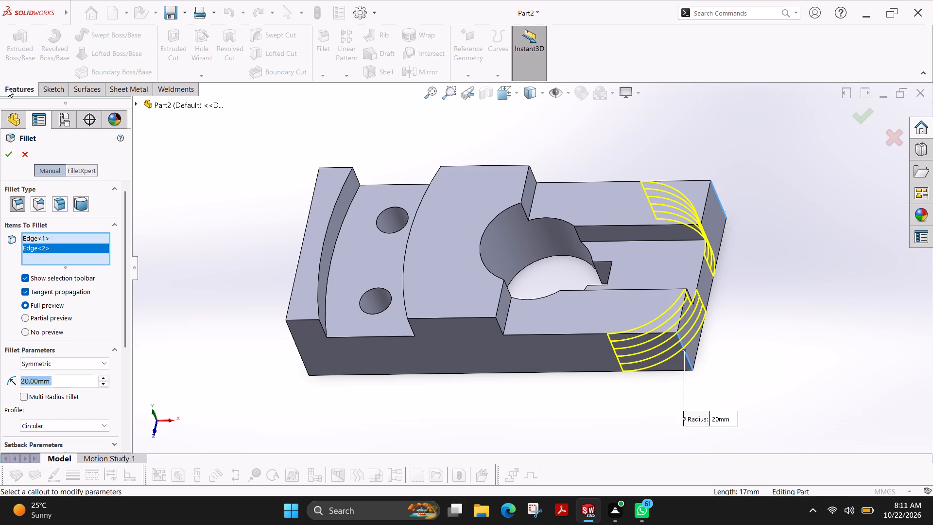
{"action": "left_click", "coordinate": [6, 160]}
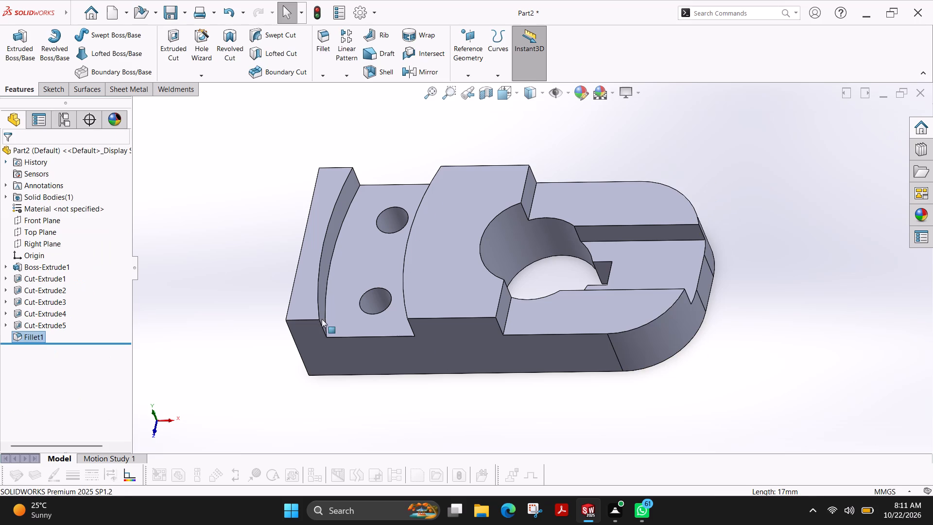
Orient the part to the standard isometric view with the stepped, slotted side facing up.
{"action": "left_click", "coordinate": [514, 98]}
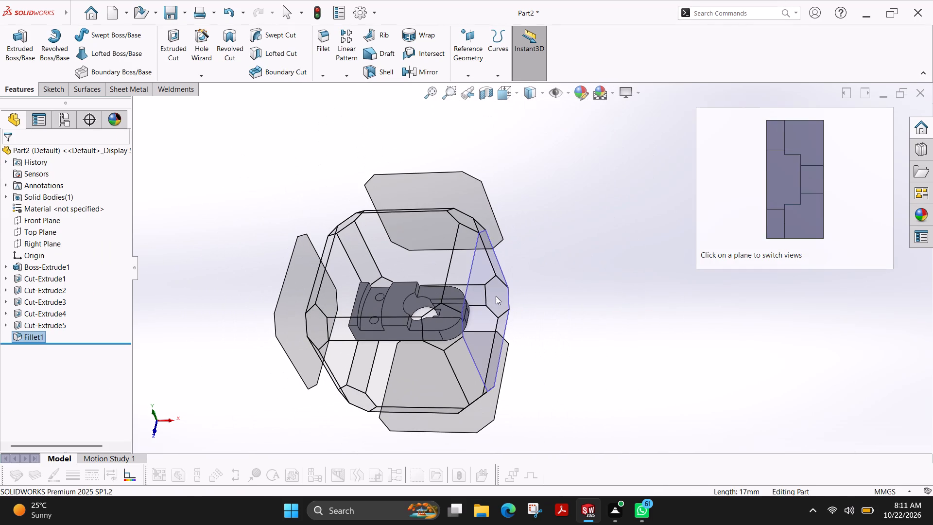
{"action": "left_click", "coordinate": [433, 329]}
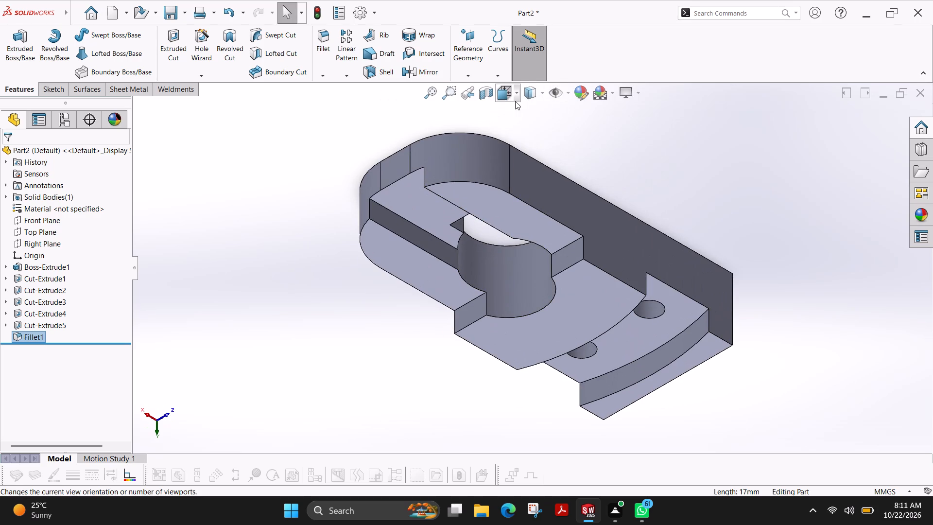
{"action": "left_click", "coordinate": [517, 98]}
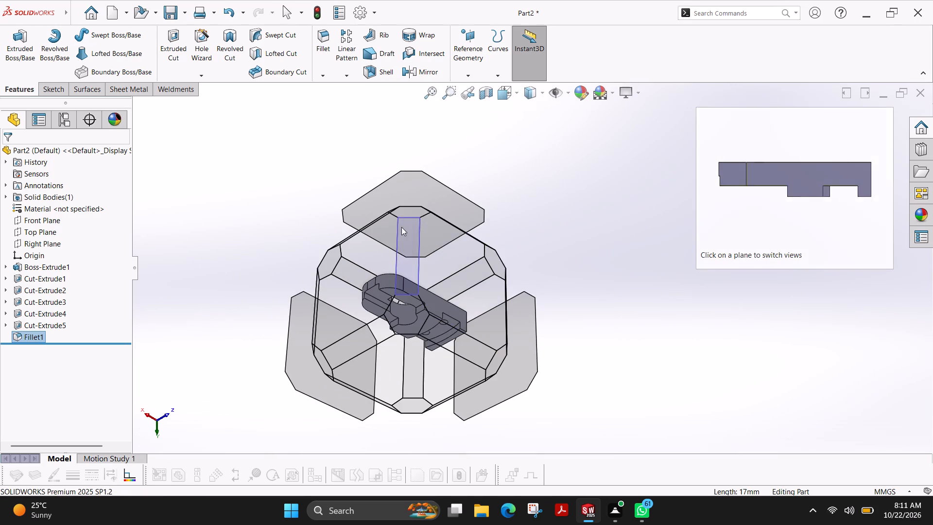
{"action": "middle_click_drag", "start_coordinate": [261, 243], "coordinate": [335, 99], "text": "ctrl+shift"}
{"action": "middle_click_drag", "start_coordinate": [484, 399], "coordinate": [421, 245], "text": "ctrl+shift"}
{"action": "middle_click_drag", "start_coordinate": [419, 225], "coordinate": [419, 213], "text": "ctrl+shift"}
{"action": "middle_click_drag", "start_coordinate": [452, 422], "coordinate": [325, 264], "text": "ctrl+shift"}
{"action": "middle_click_drag", "start_coordinate": [402, 232], "coordinate": [375, 364], "text": "ctrl+shift"}
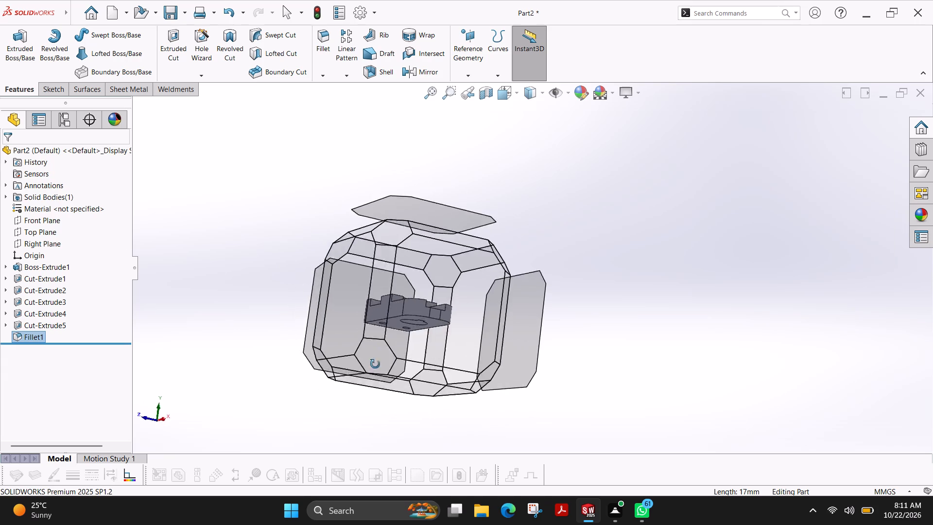
{"action": "middle_click_drag", "start_coordinate": [375, 364], "coordinate": [401, 447], "text": "ctrl+shift"}
{"action": "middle_click_drag", "start_coordinate": [466, 220], "coordinate": [460, 281], "text": "ctrl+shift"}
{"action": "middle_click_drag", "start_coordinate": [457, 281], "coordinate": [454, 281], "text": "ctrl+shift"}
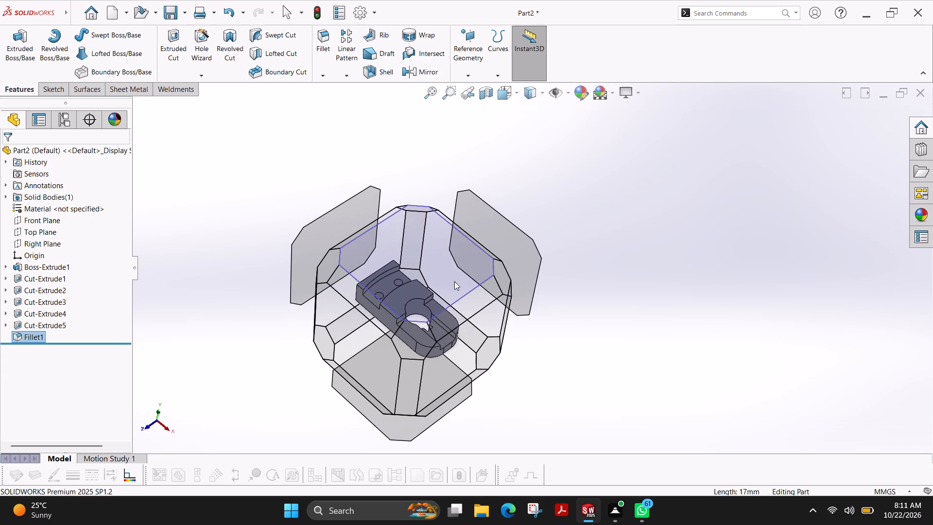
{"action": "middle_click_drag", "start_coordinate": [454, 281], "coordinate": [453, 281], "text": "ctrl+shift"}
{"action": "middle_click", "coordinate": [452, 281], "text": "ctrl+shift"}
{"action": "left_click", "coordinate": [409, 332]}
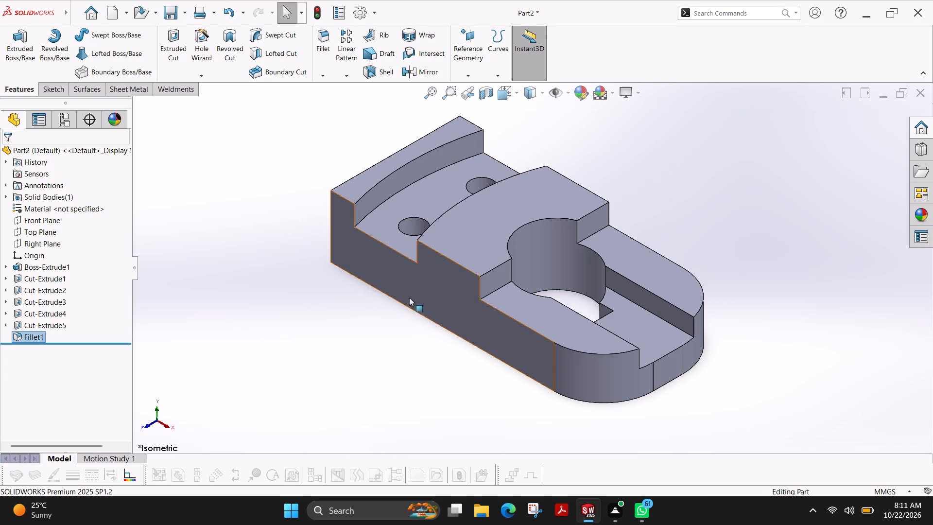
Save the part as fujiPart75 in the solidworks folder inside fuji drawing file on the Desktop.
{"action": "key", "text": "ctrl+s"}
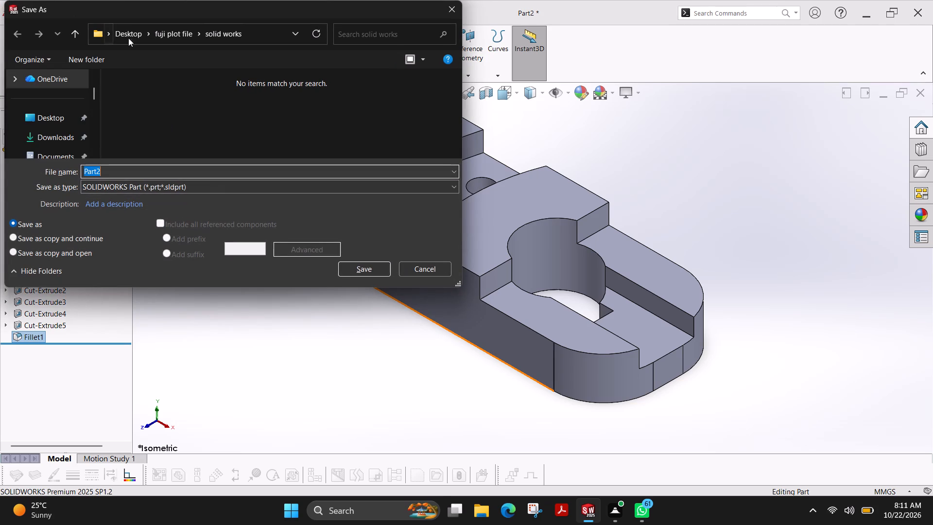
{"action": "left_click", "coordinate": [128, 38]}
{"action": "double_click", "coordinate": [172, 119]}
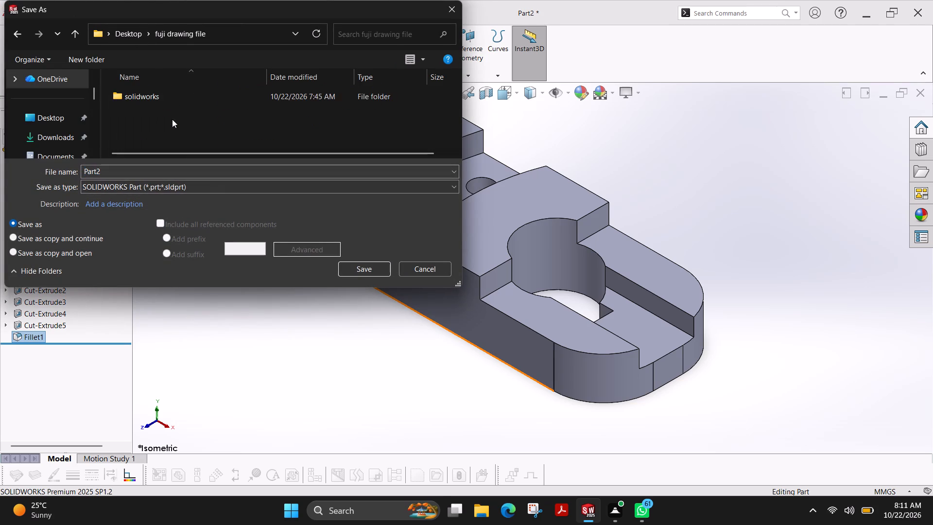
{"action": "double_click", "coordinate": [159, 96]}
{"action": "scroll", "coordinate": [228, 117], "scroll_direction": "down", "scroll_amount": 19}
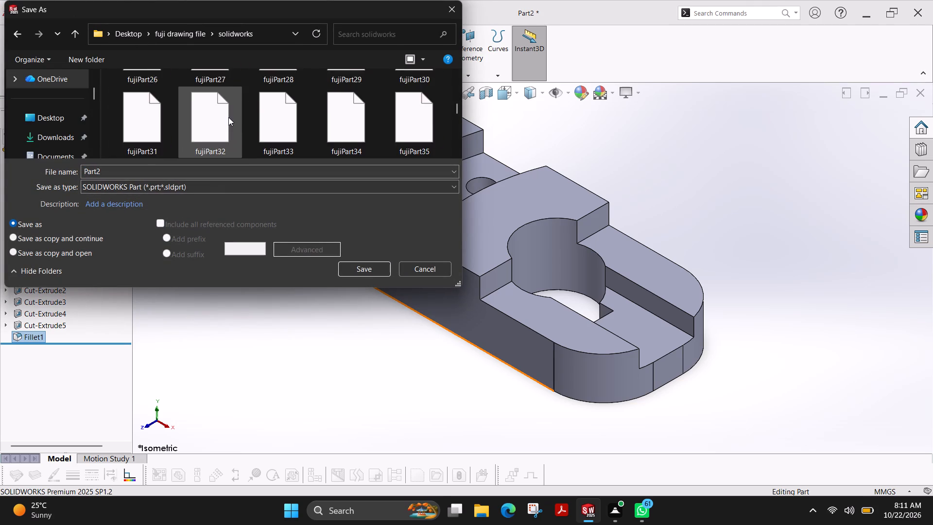
{"action": "scroll", "coordinate": [228, 117], "scroll_direction": "down", "scroll_amount": 20}
{"action": "scroll", "coordinate": [228, 117], "scroll_direction": "down", "scroll_amount": 2}
{"action": "left_click", "coordinate": [159, 174]}
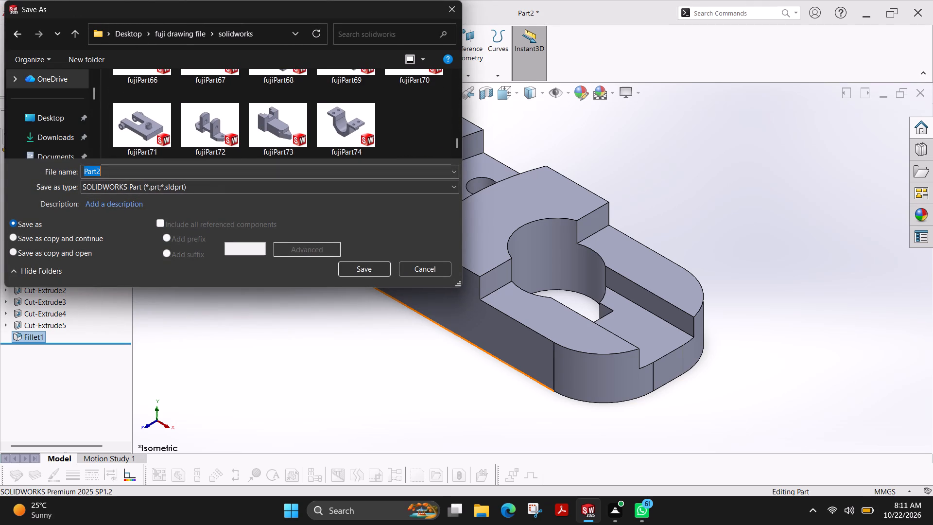
{"action": "key", "text": "Right"}
{"action": "key", "text": "BackSpace"}
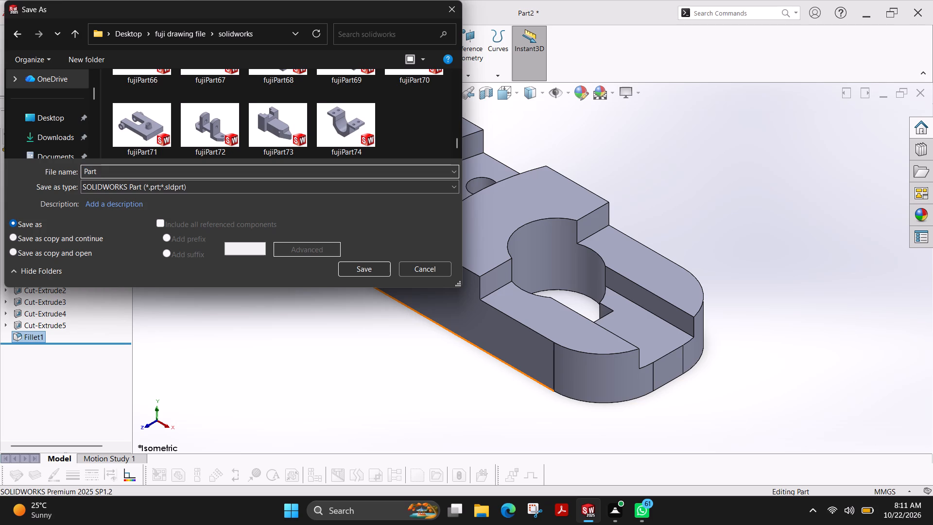
{"action": "type", "text": "75"}
{"action": "key", "text": "Left"}
{"action": "key", "text": "Left"}
{"action": "key", "text": "Left"}
{"action": "key", "text": "Left"}
{"action": "key", "text": "Left"}
{"action": "key", "text": "Left"}
{"action": "key", "text": "Left"}
{"action": "key", "text": "Left"}
{"action": "key", "text": "Left"}
{"action": "key", "text": "Left"}
{"action": "key", "text": "Left"}
{"action": "key", "text": "Left"}
{"action": "key", "text": "Left"}
{"action": "key", "text": "Left"}
{"action": "type", "text": "fuji"}
{"action": "left_click", "coordinate": [364, 266]}
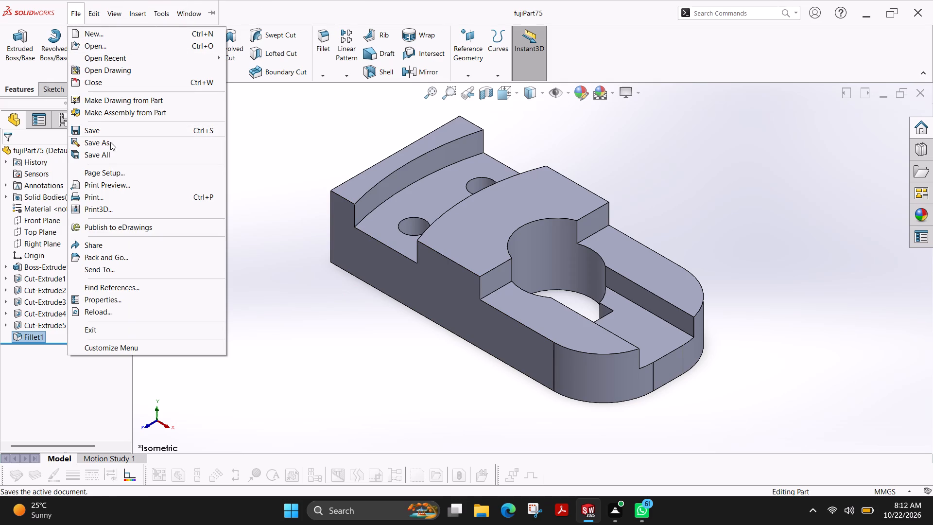
Save a PDF copy named fujiPart75 in the solid works folder inside fuji plot file on the Desktop.
{"action": "left_click", "coordinate": [110, 142]}
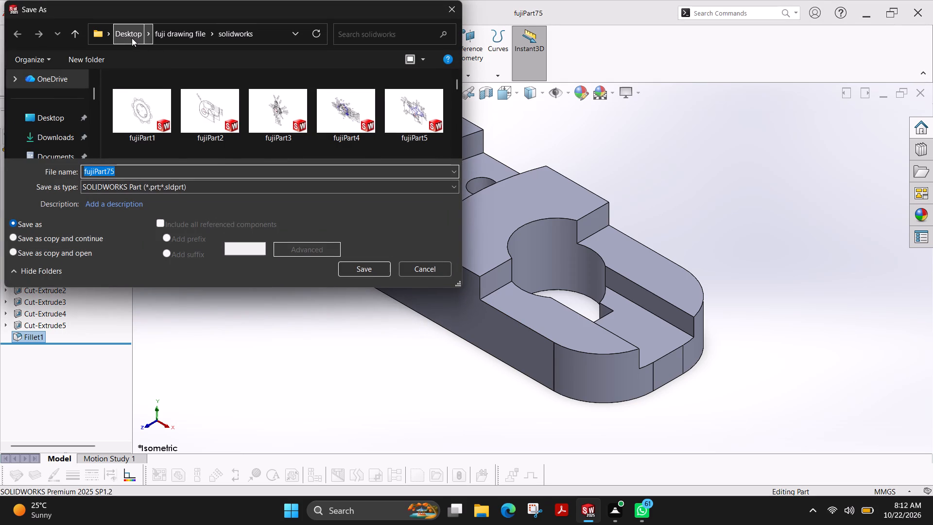
{"action": "left_click", "coordinate": [132, 38]}
{"action": "double_click", "coordinate": [169, 98]}
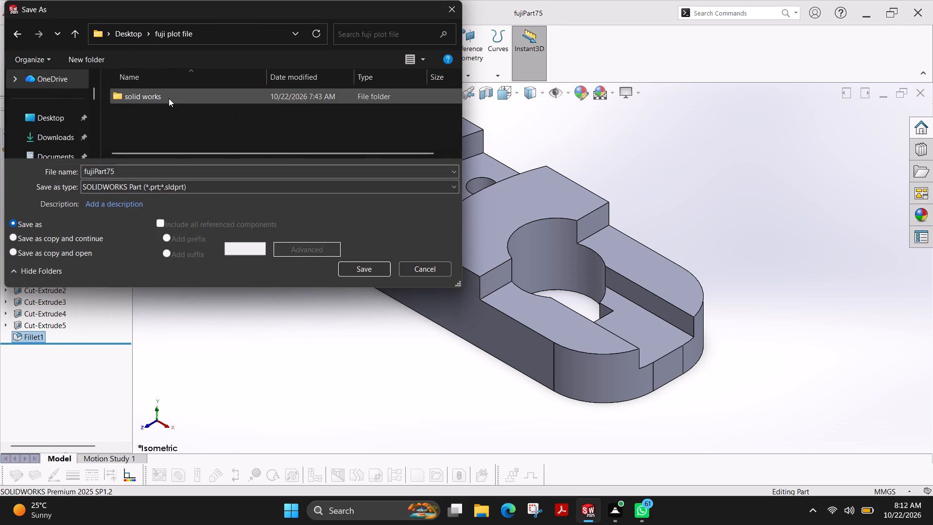
{"action": "double_click", "coordinate": [174, 101]}
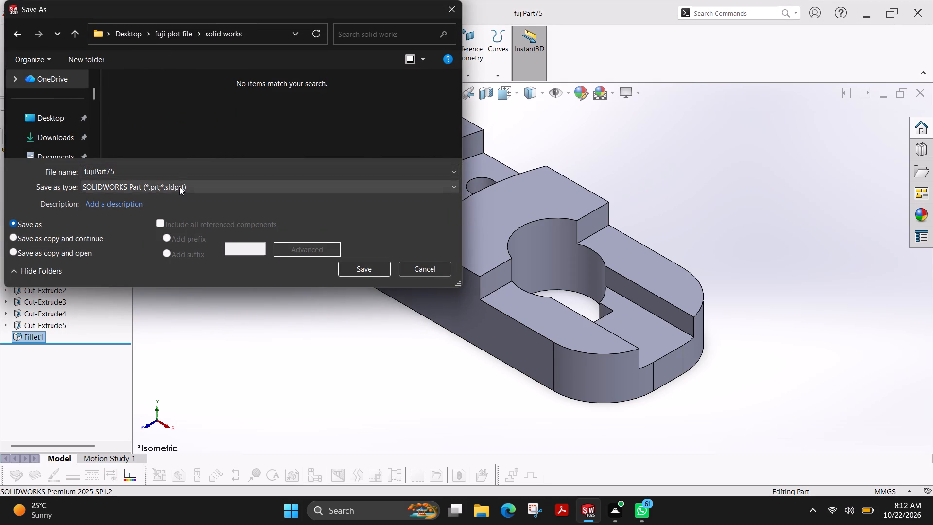
{"action": "left_click", "coordinate": [179, 187]}
{"action": "left_click", "coordinate": [161, 284]}
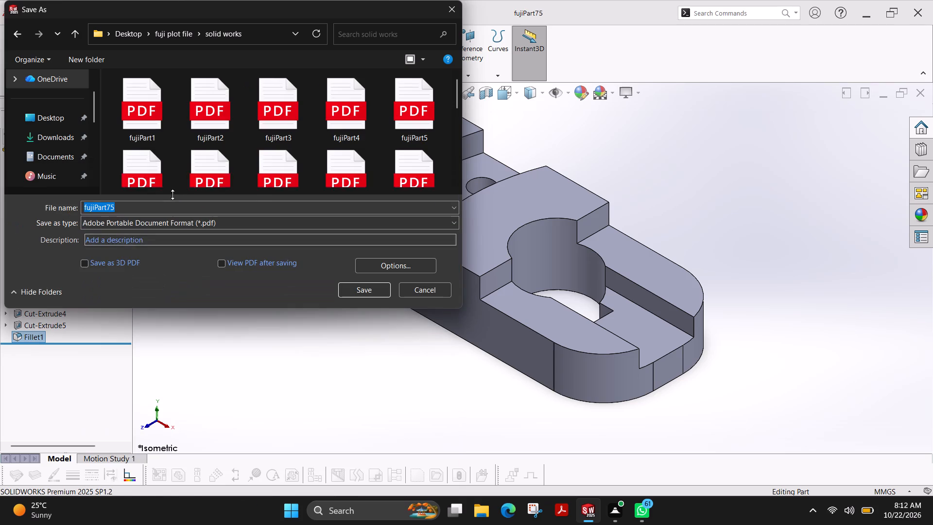
{"action": "left_click", "coordinate": [365, 292]}
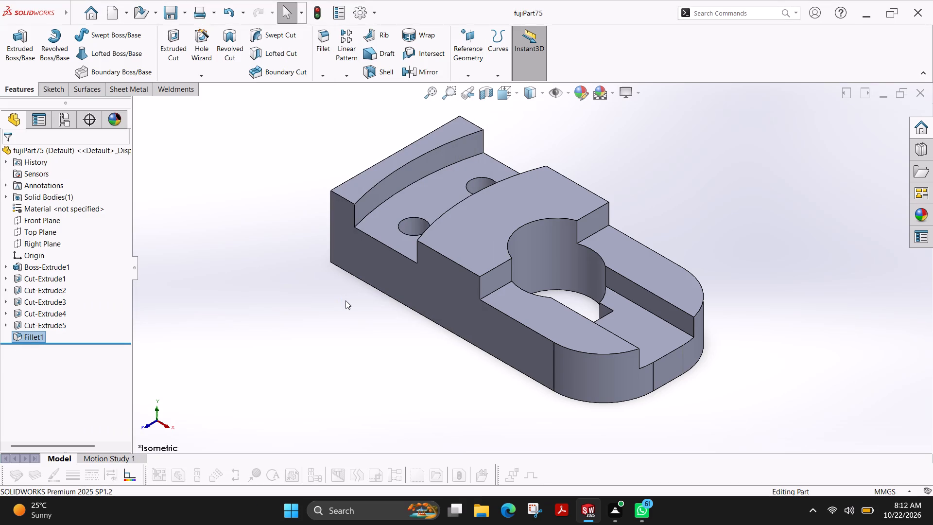